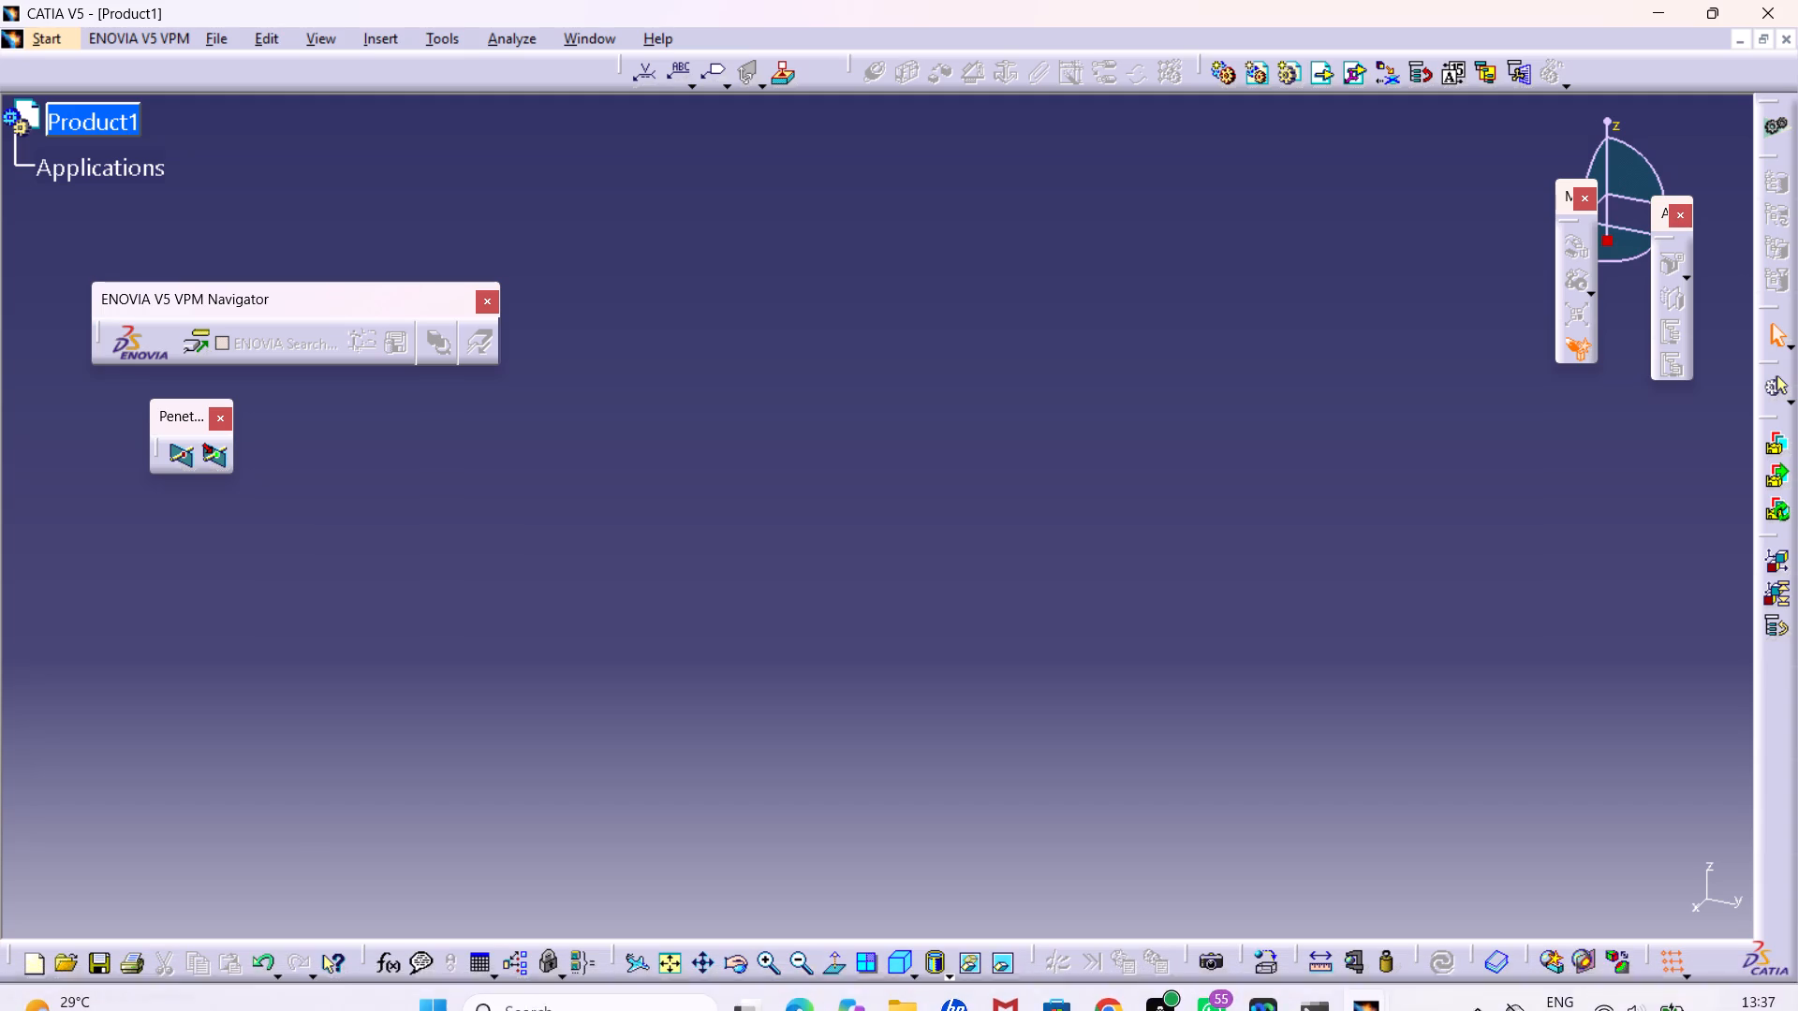
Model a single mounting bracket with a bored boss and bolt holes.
Switch to the Part Design workbench with a new part.
click(44, 35)
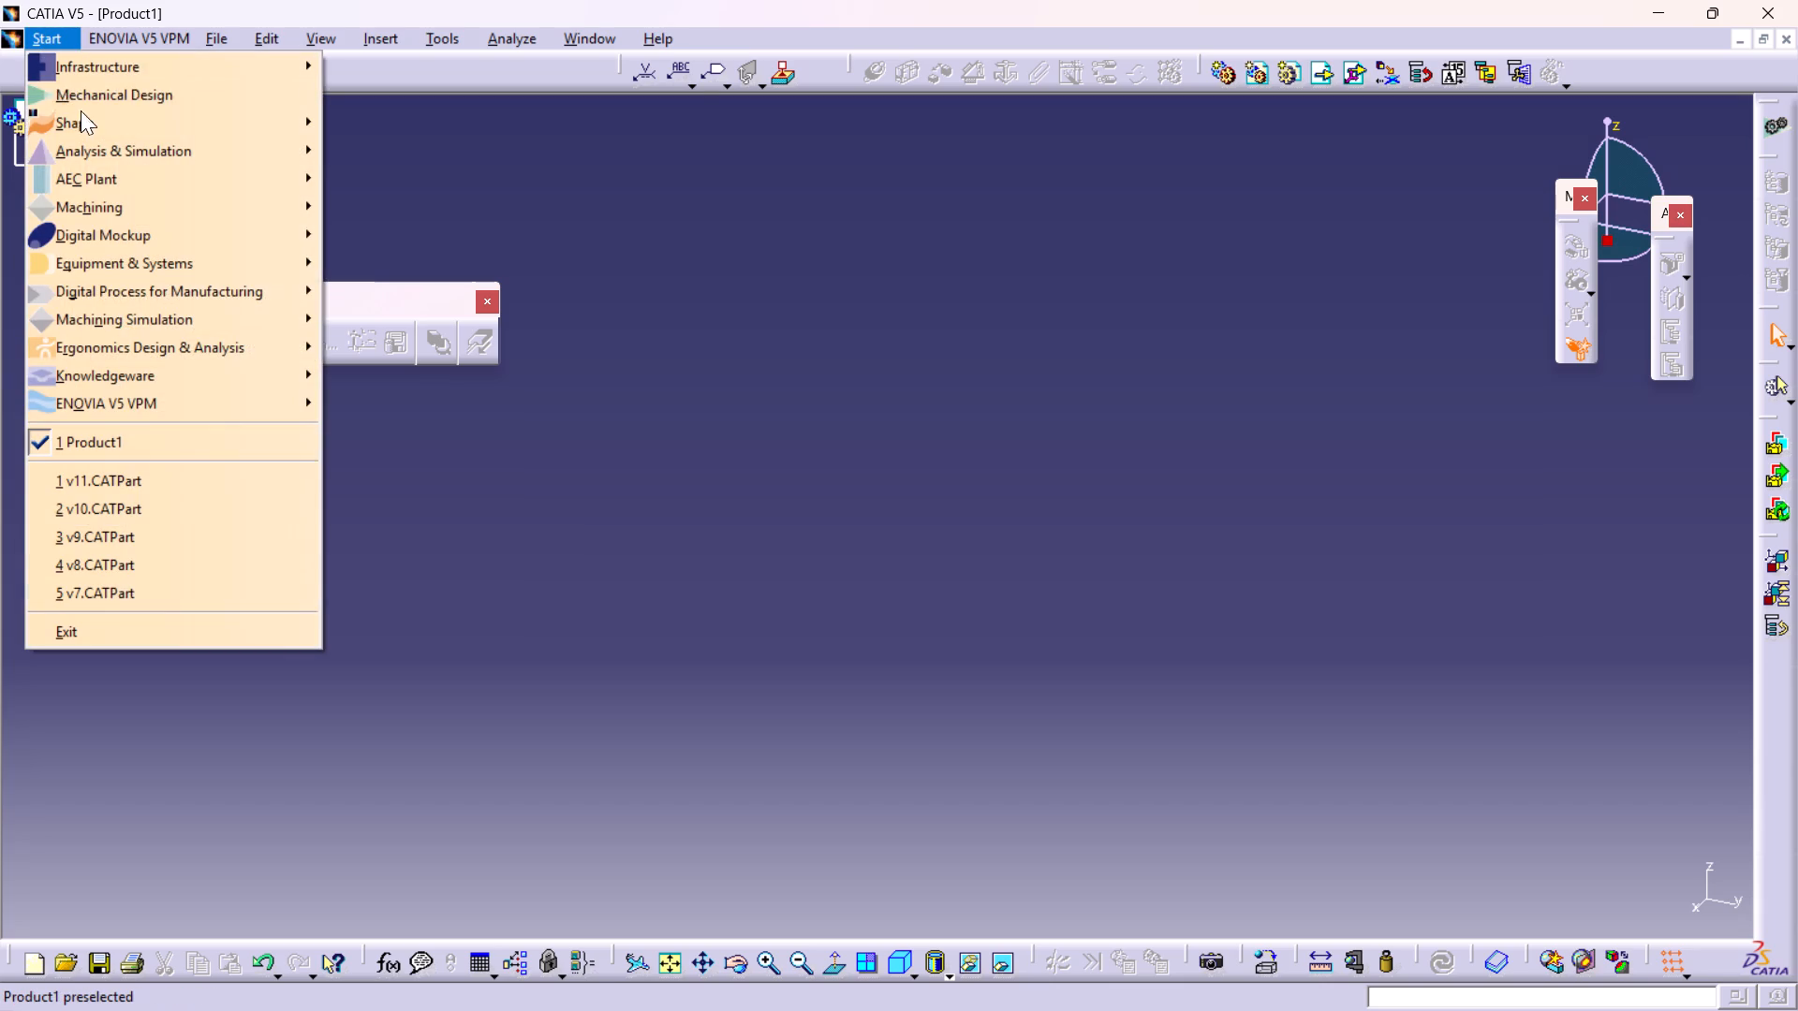
click(92, 97)
click(415, 92)
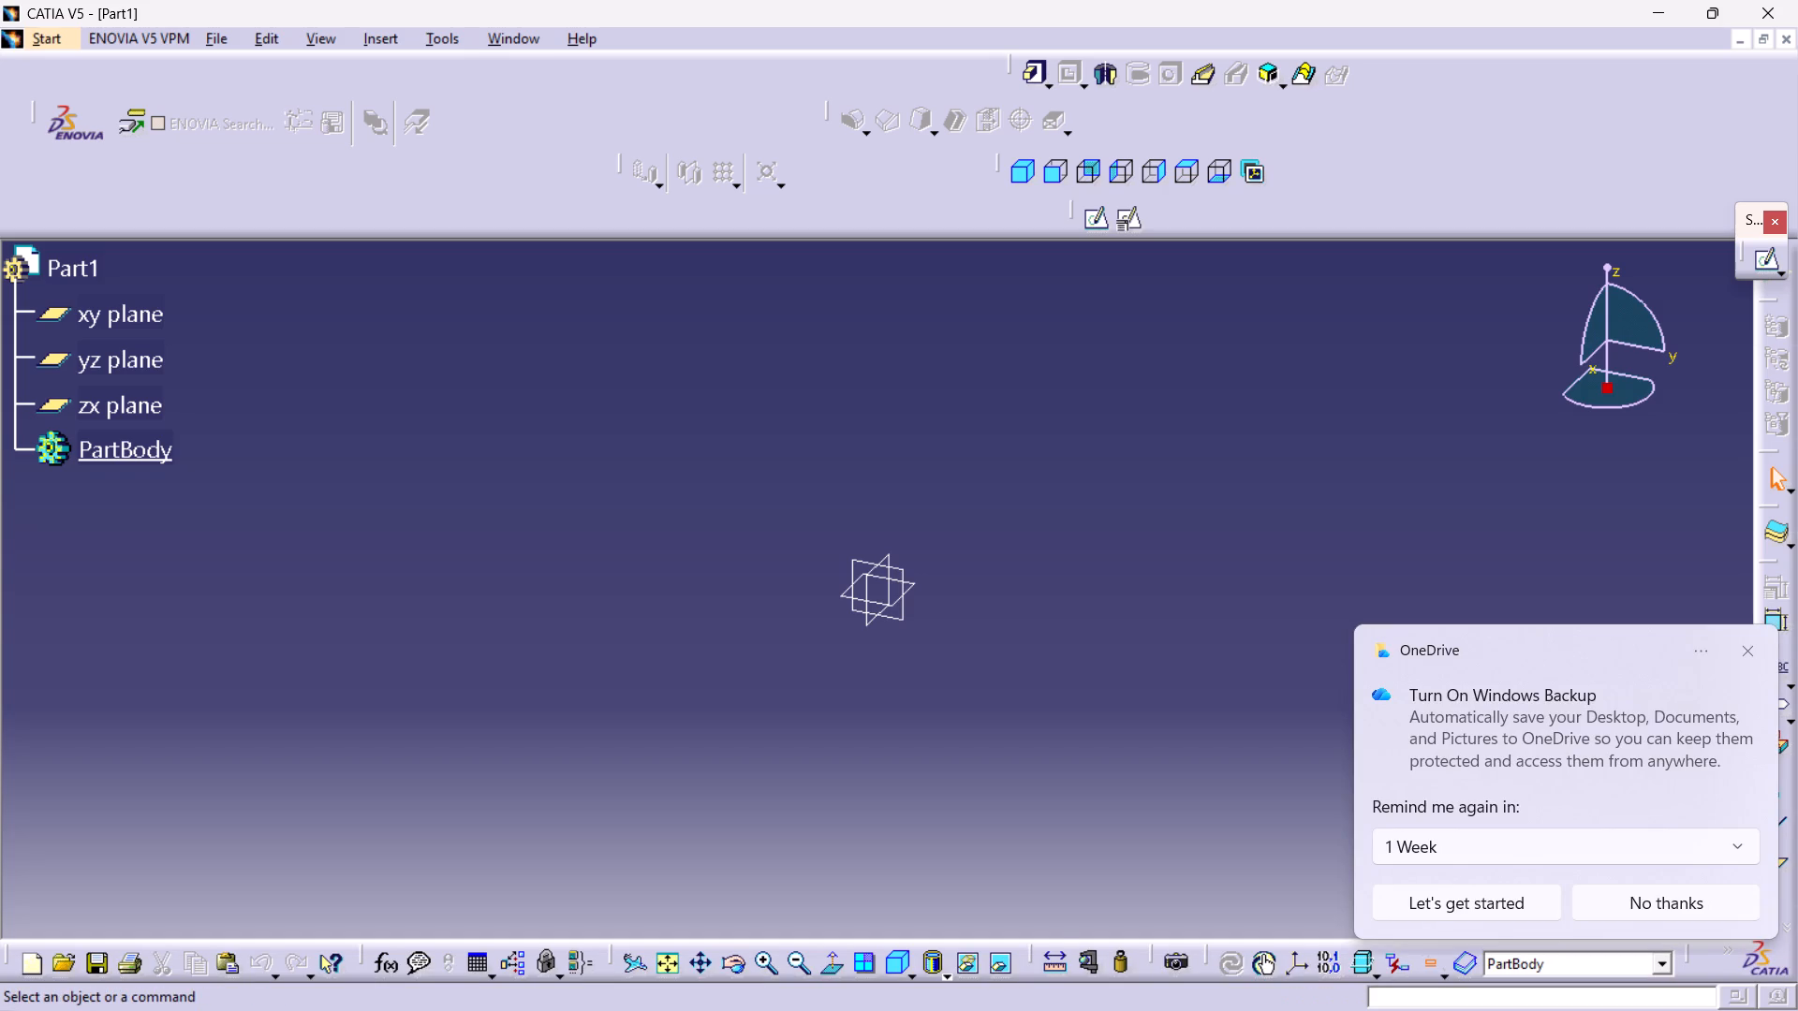
Dismiss the OneDrive backup notification and create a positioned sketch on the yz plane.
click(904, 622)
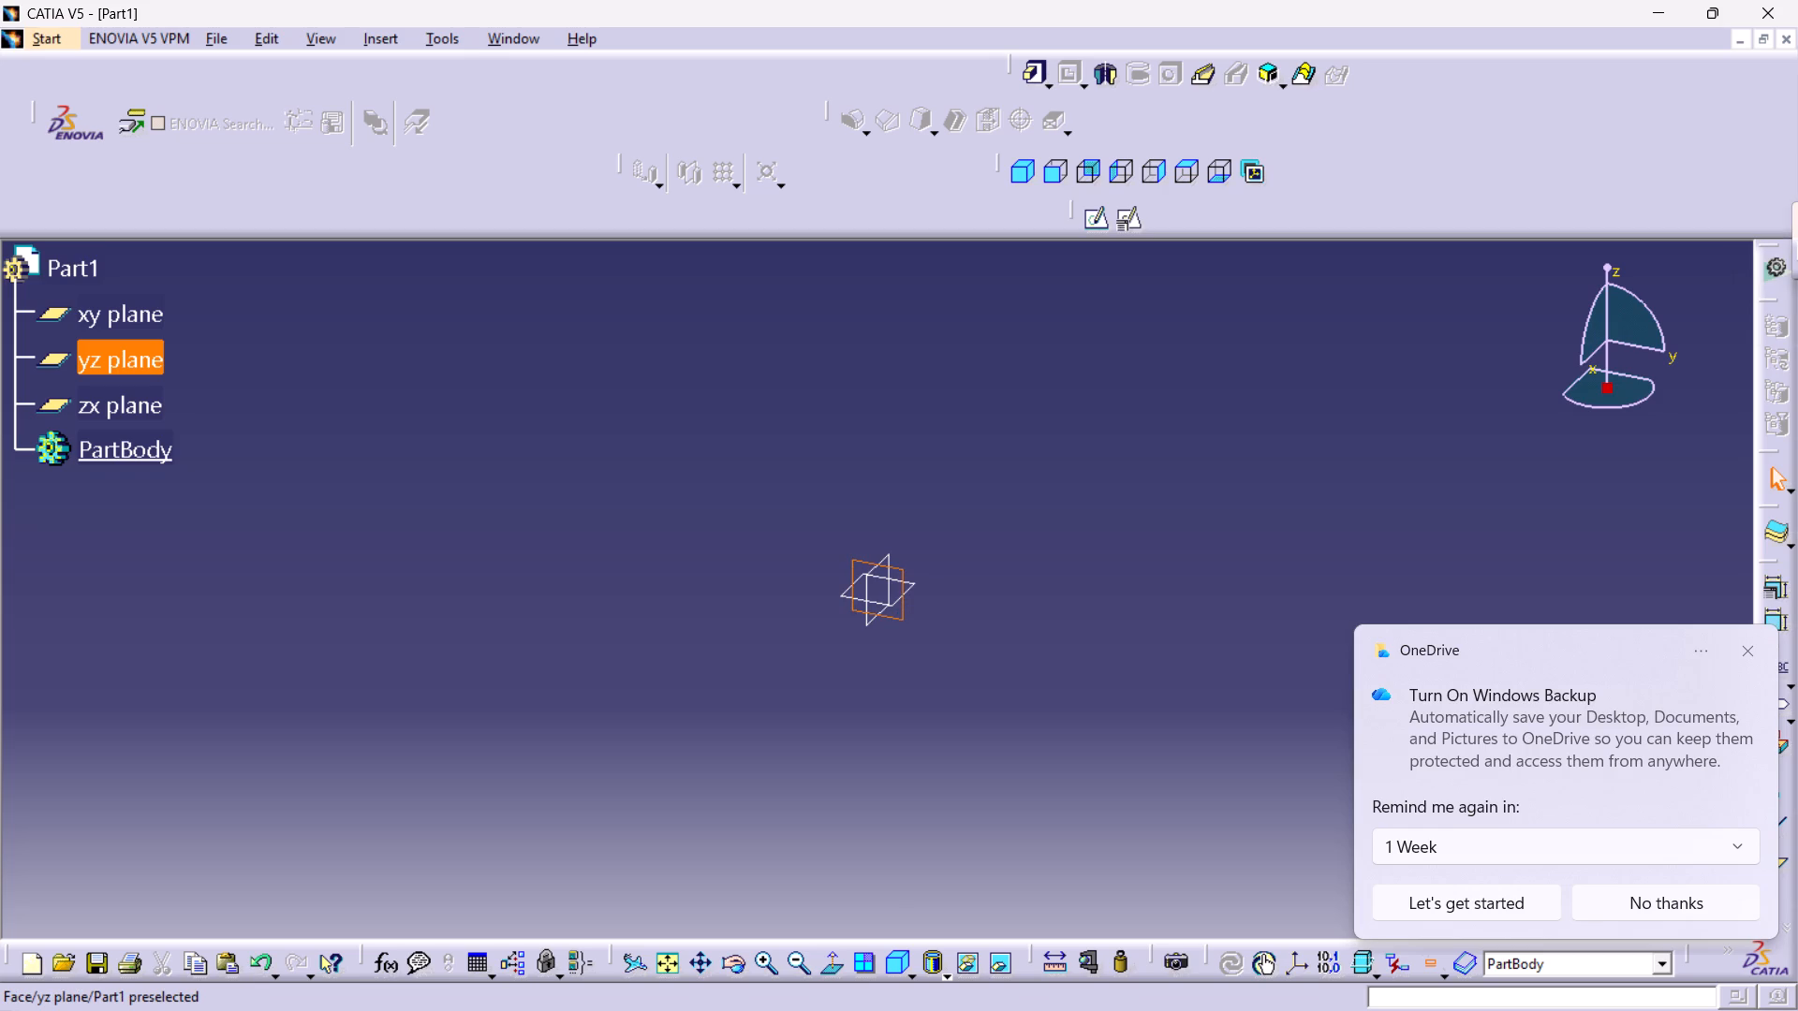
click(1758, 652)
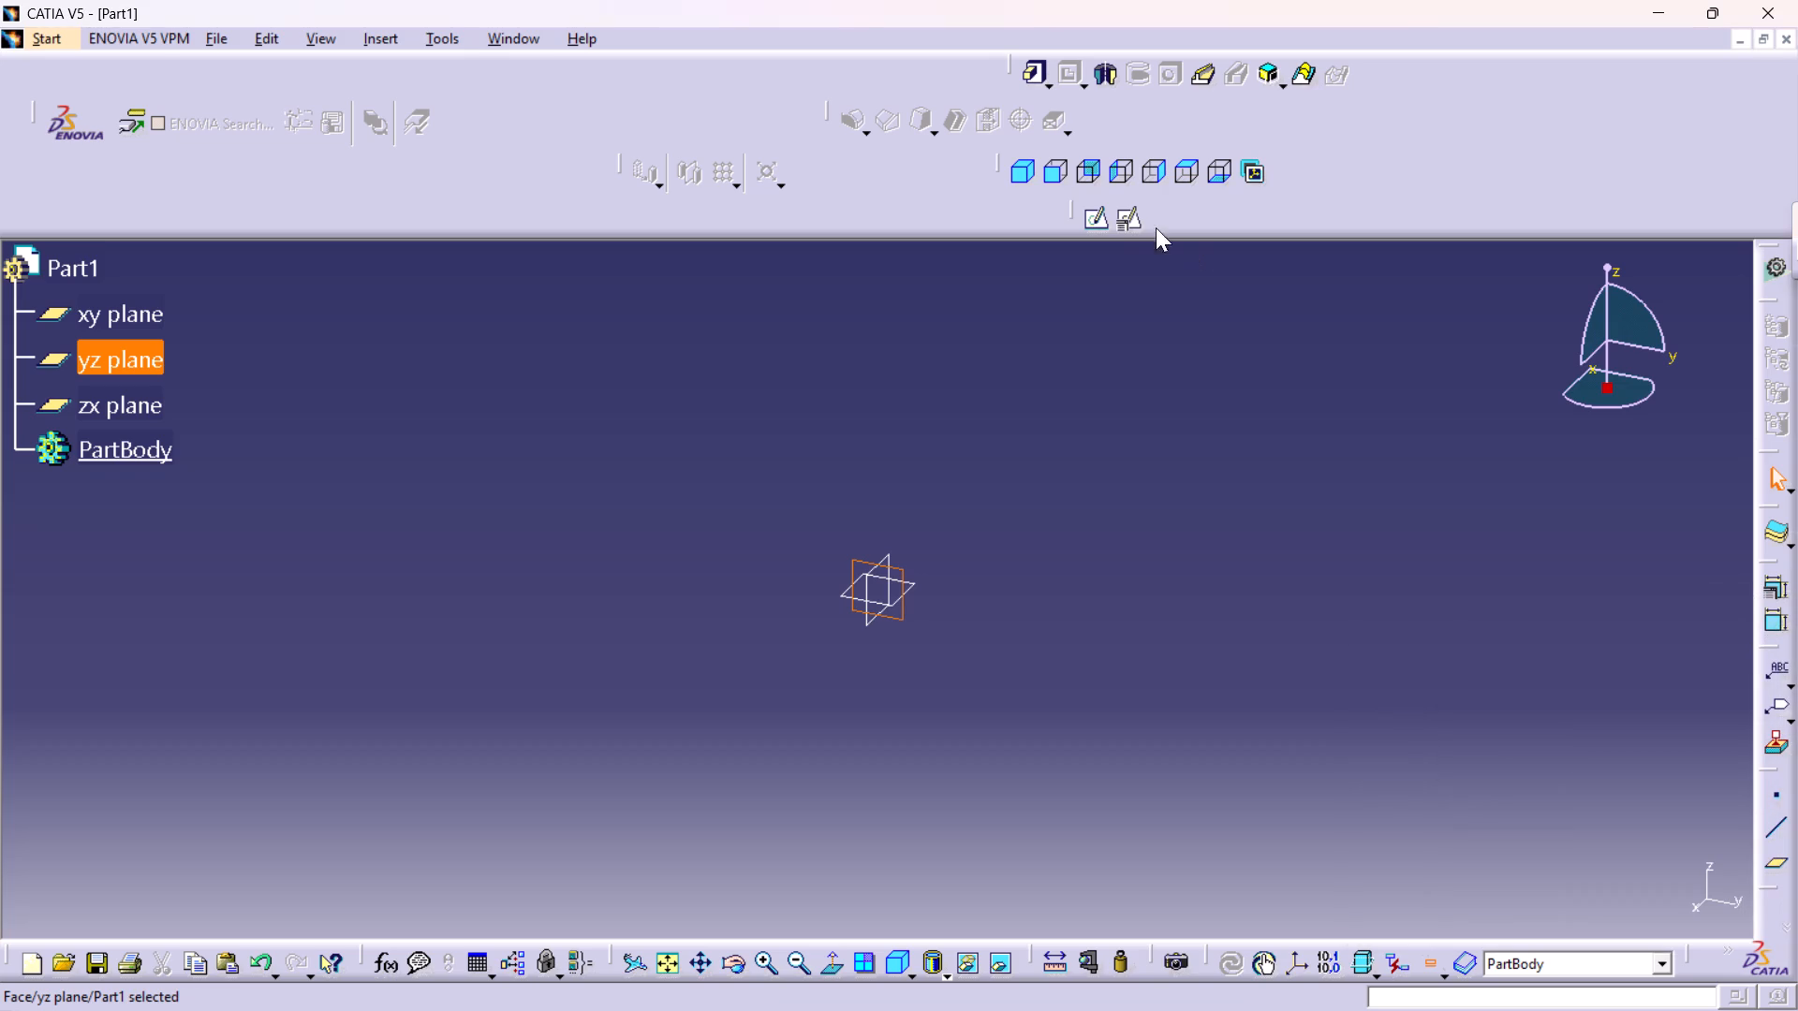
click(1126, 223)
click(1577, 898)
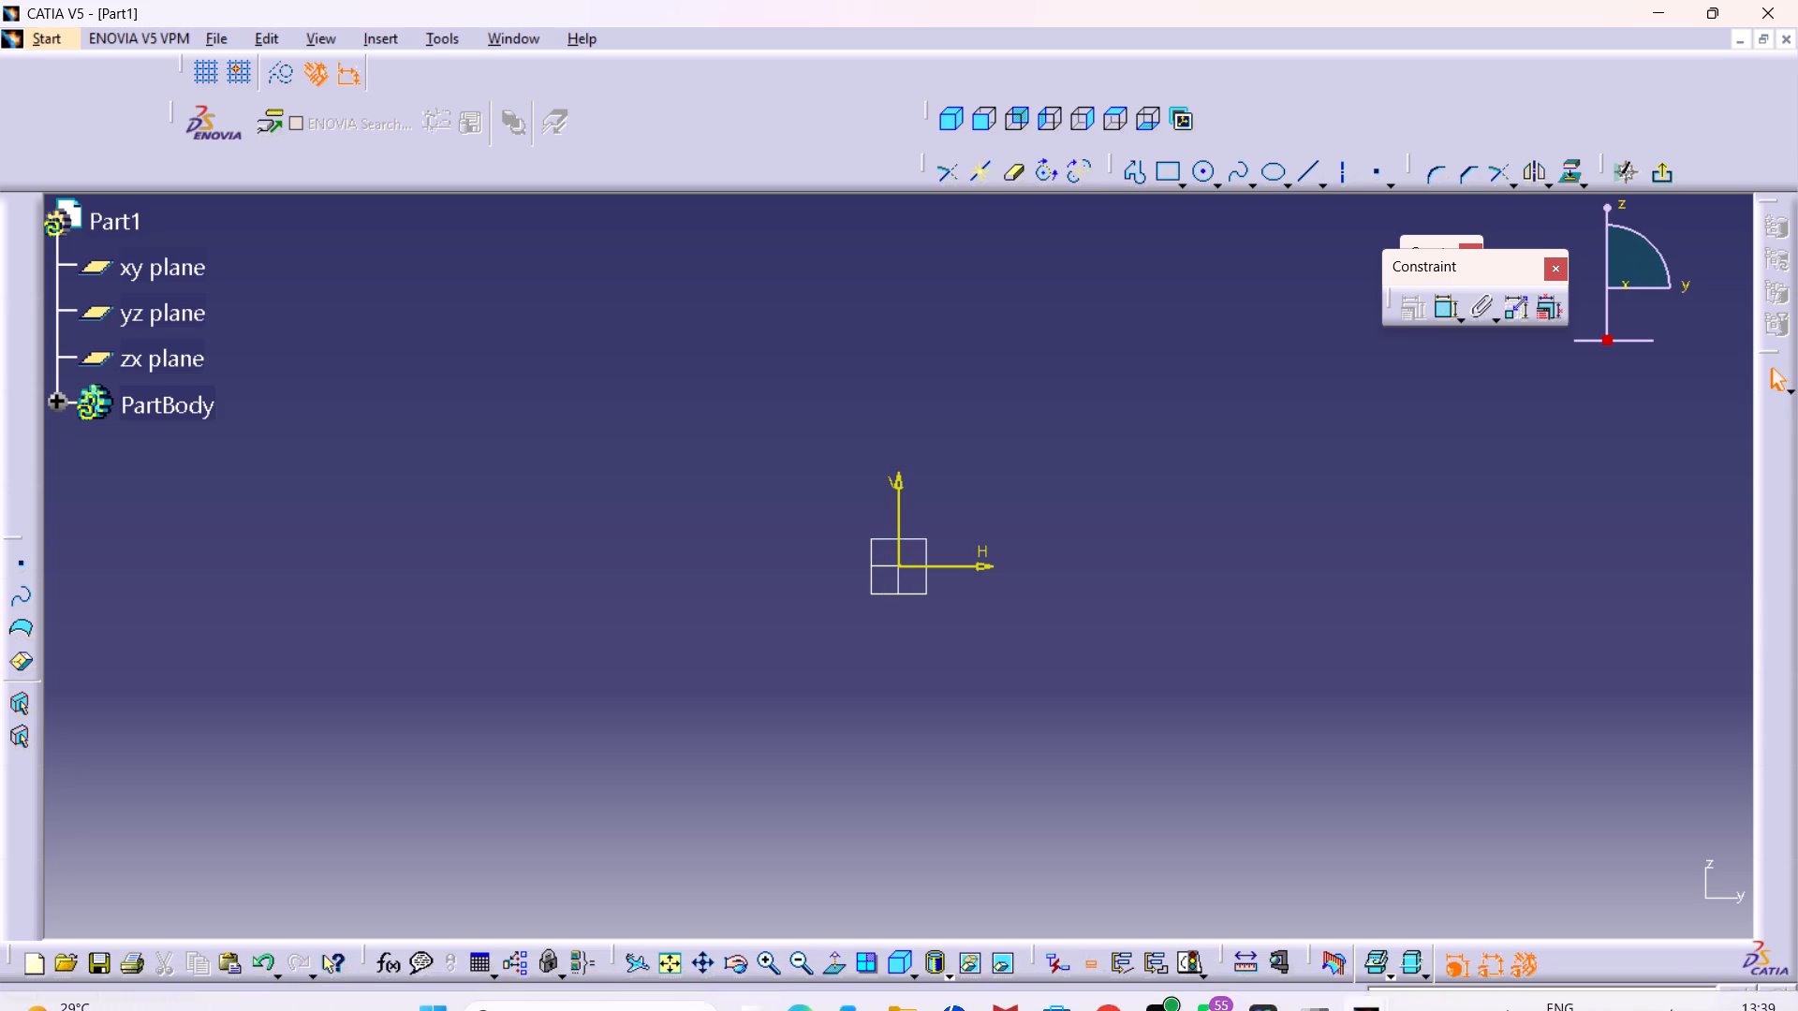
Activate the Profile tool for drawing in the yz-plane sketch.
double_click(1129, 171)
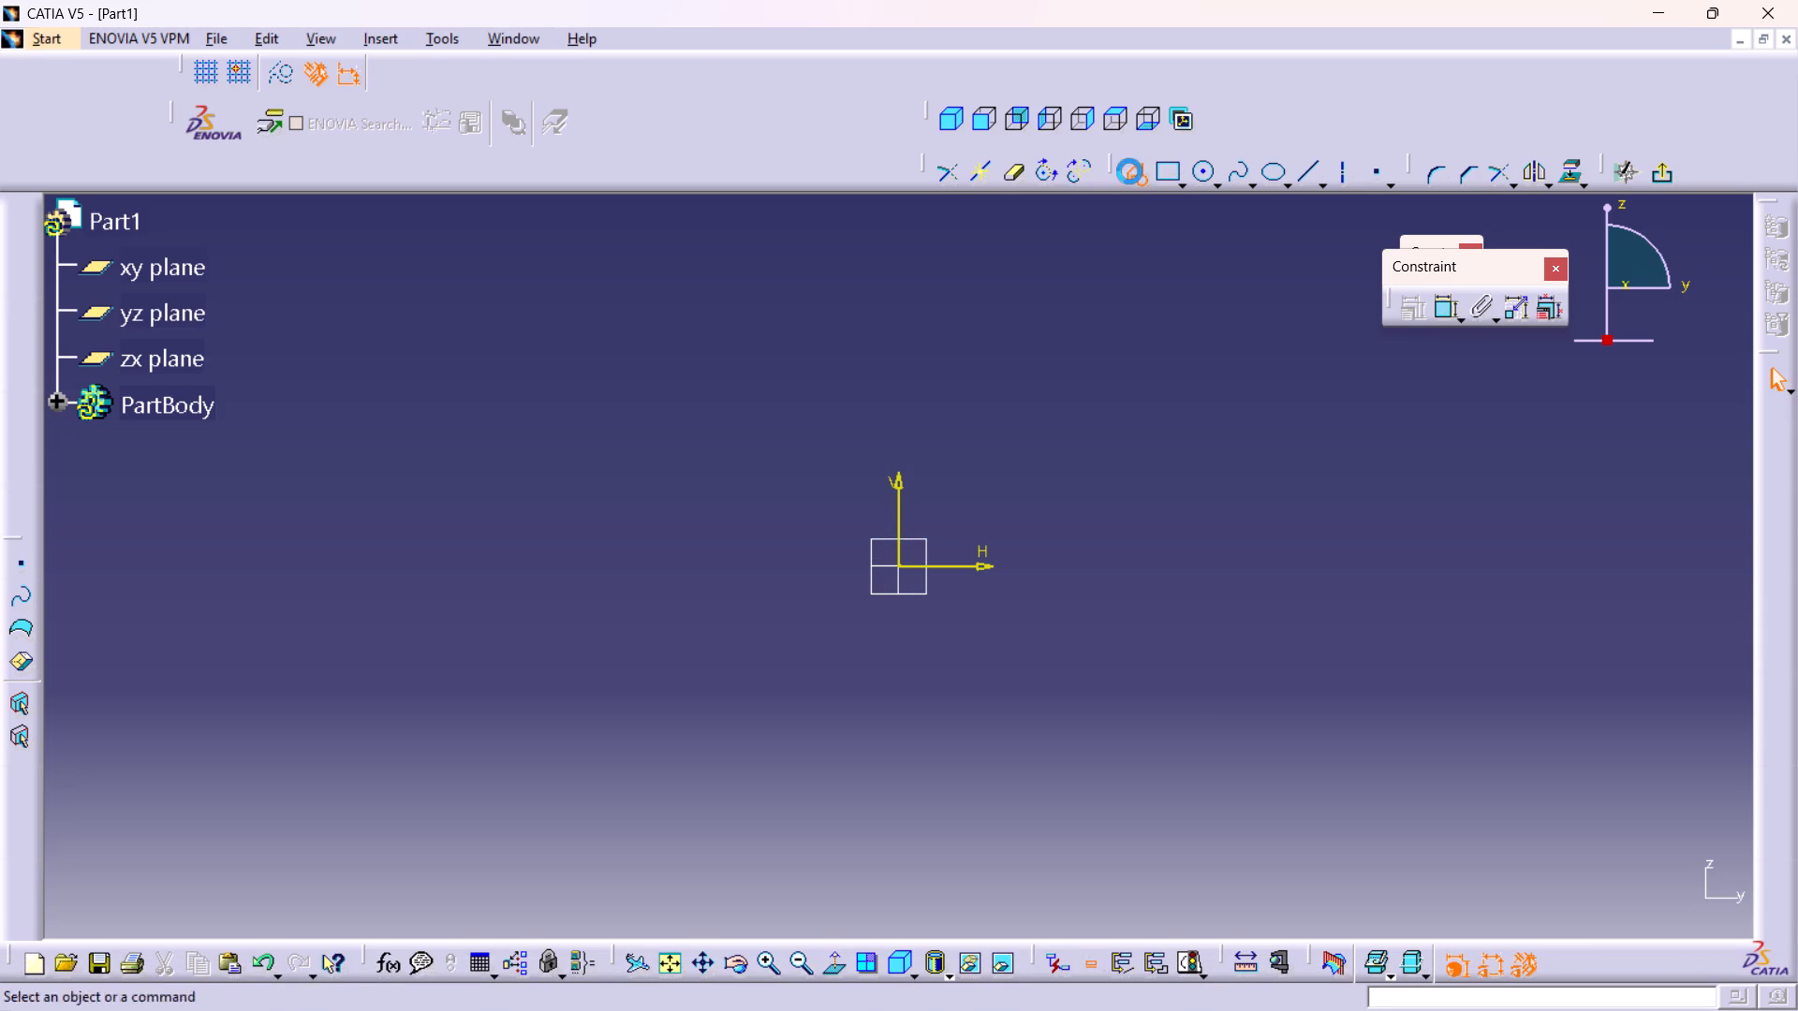
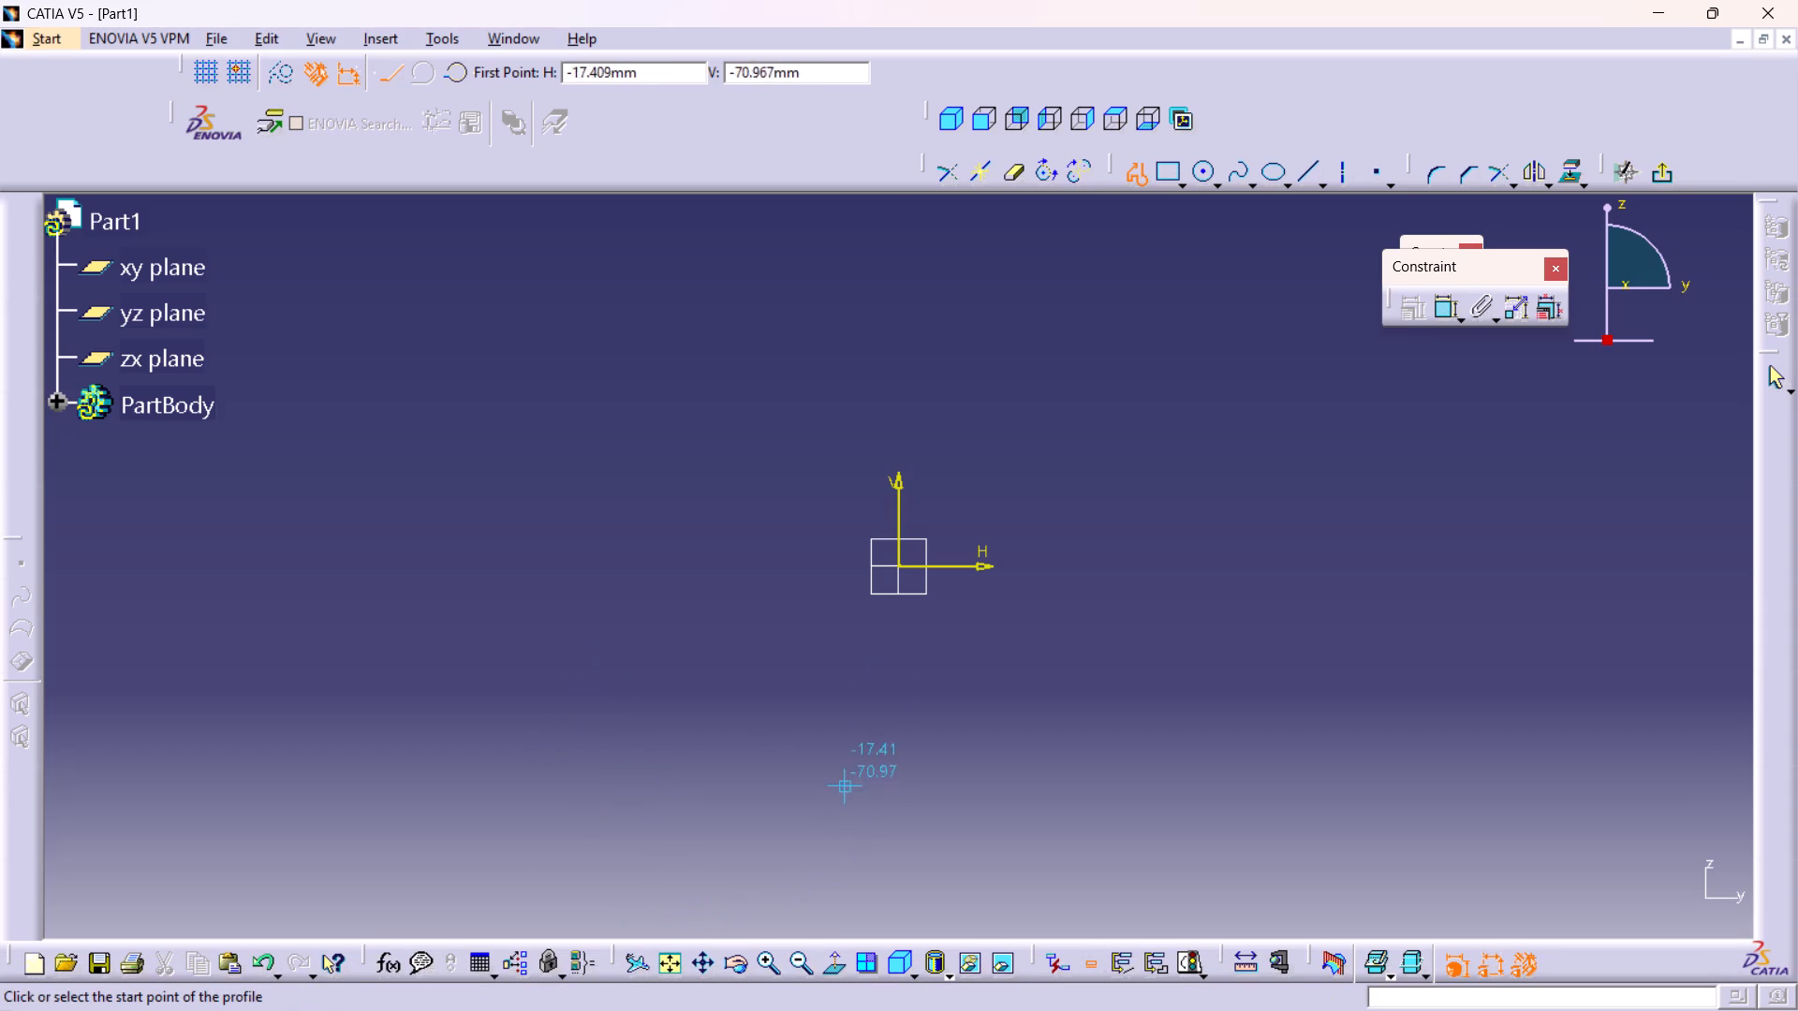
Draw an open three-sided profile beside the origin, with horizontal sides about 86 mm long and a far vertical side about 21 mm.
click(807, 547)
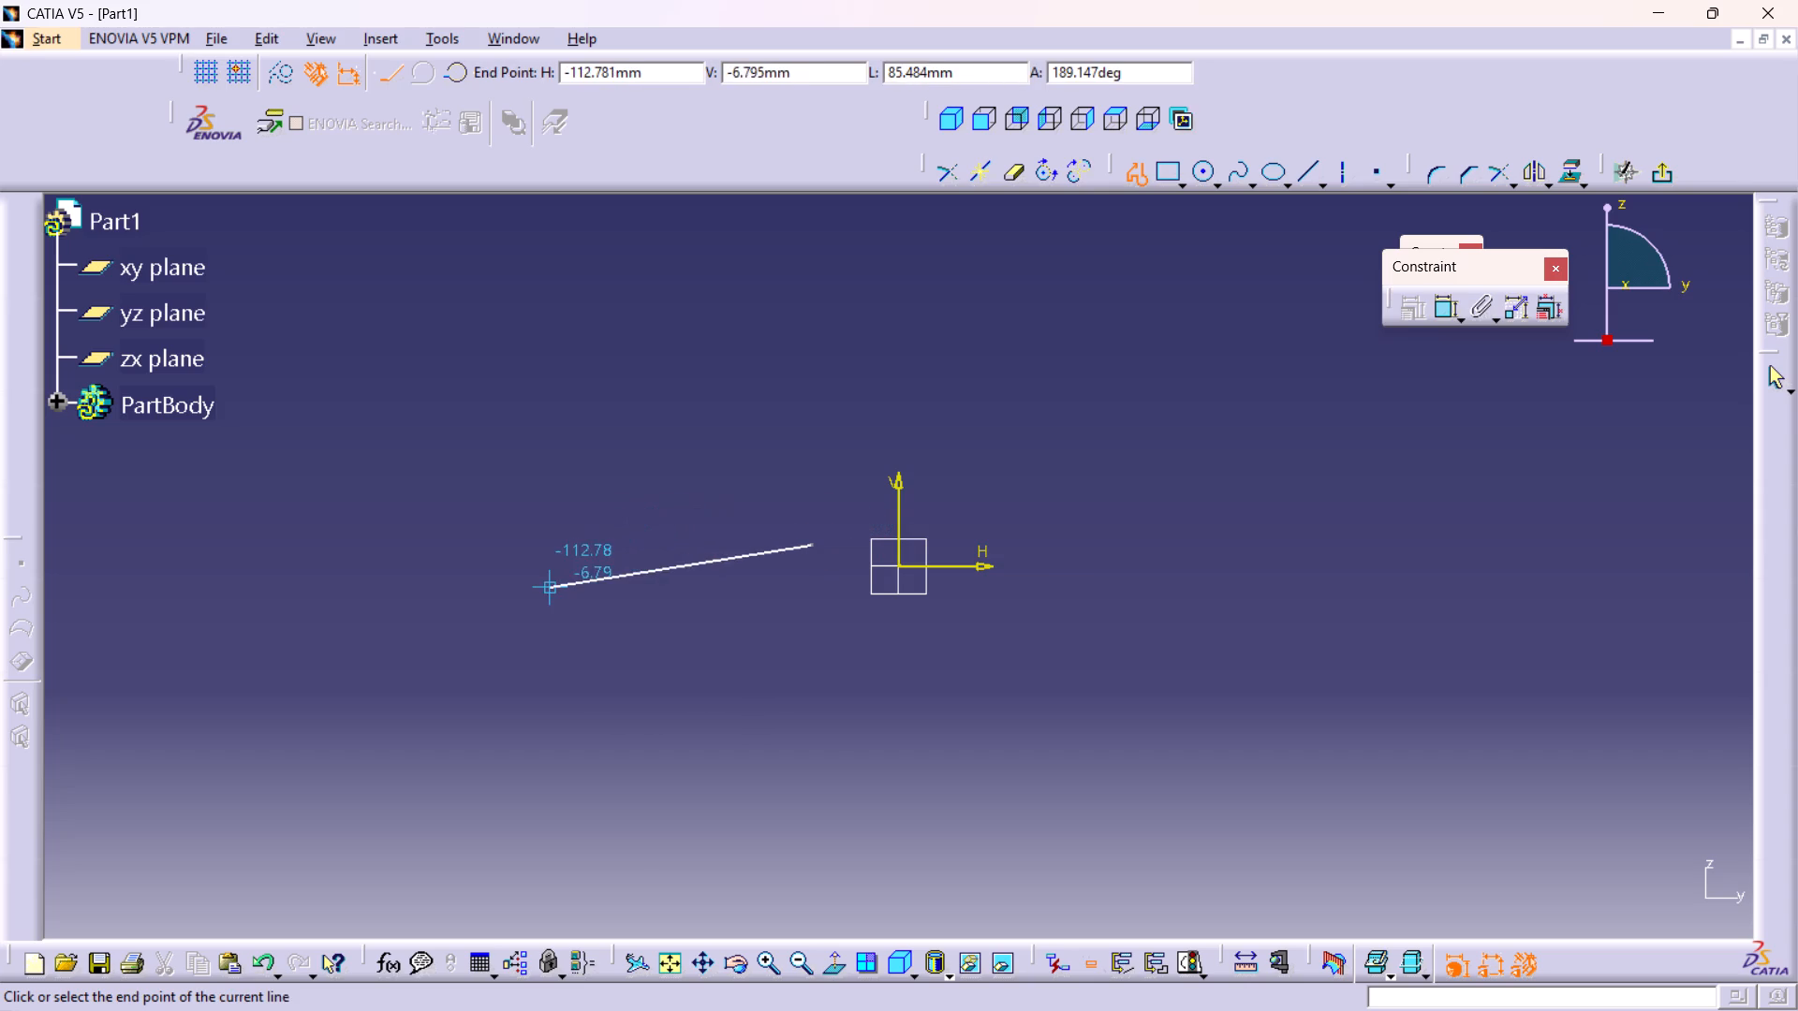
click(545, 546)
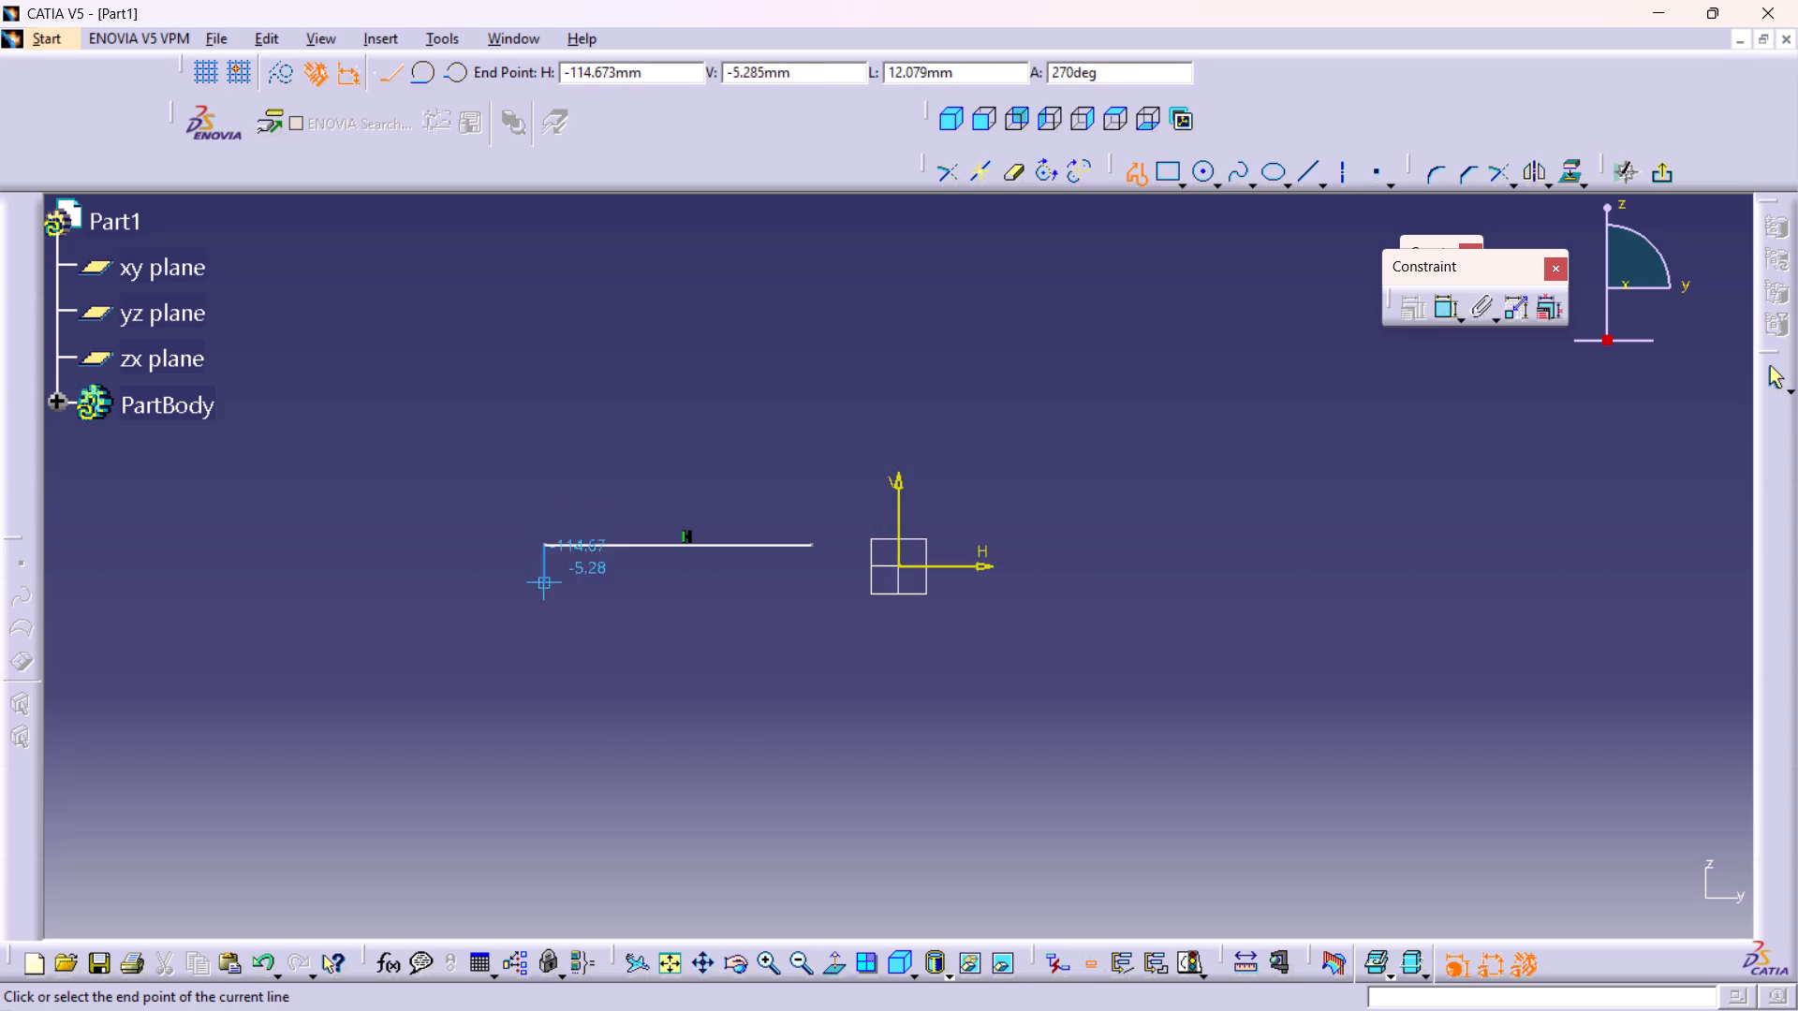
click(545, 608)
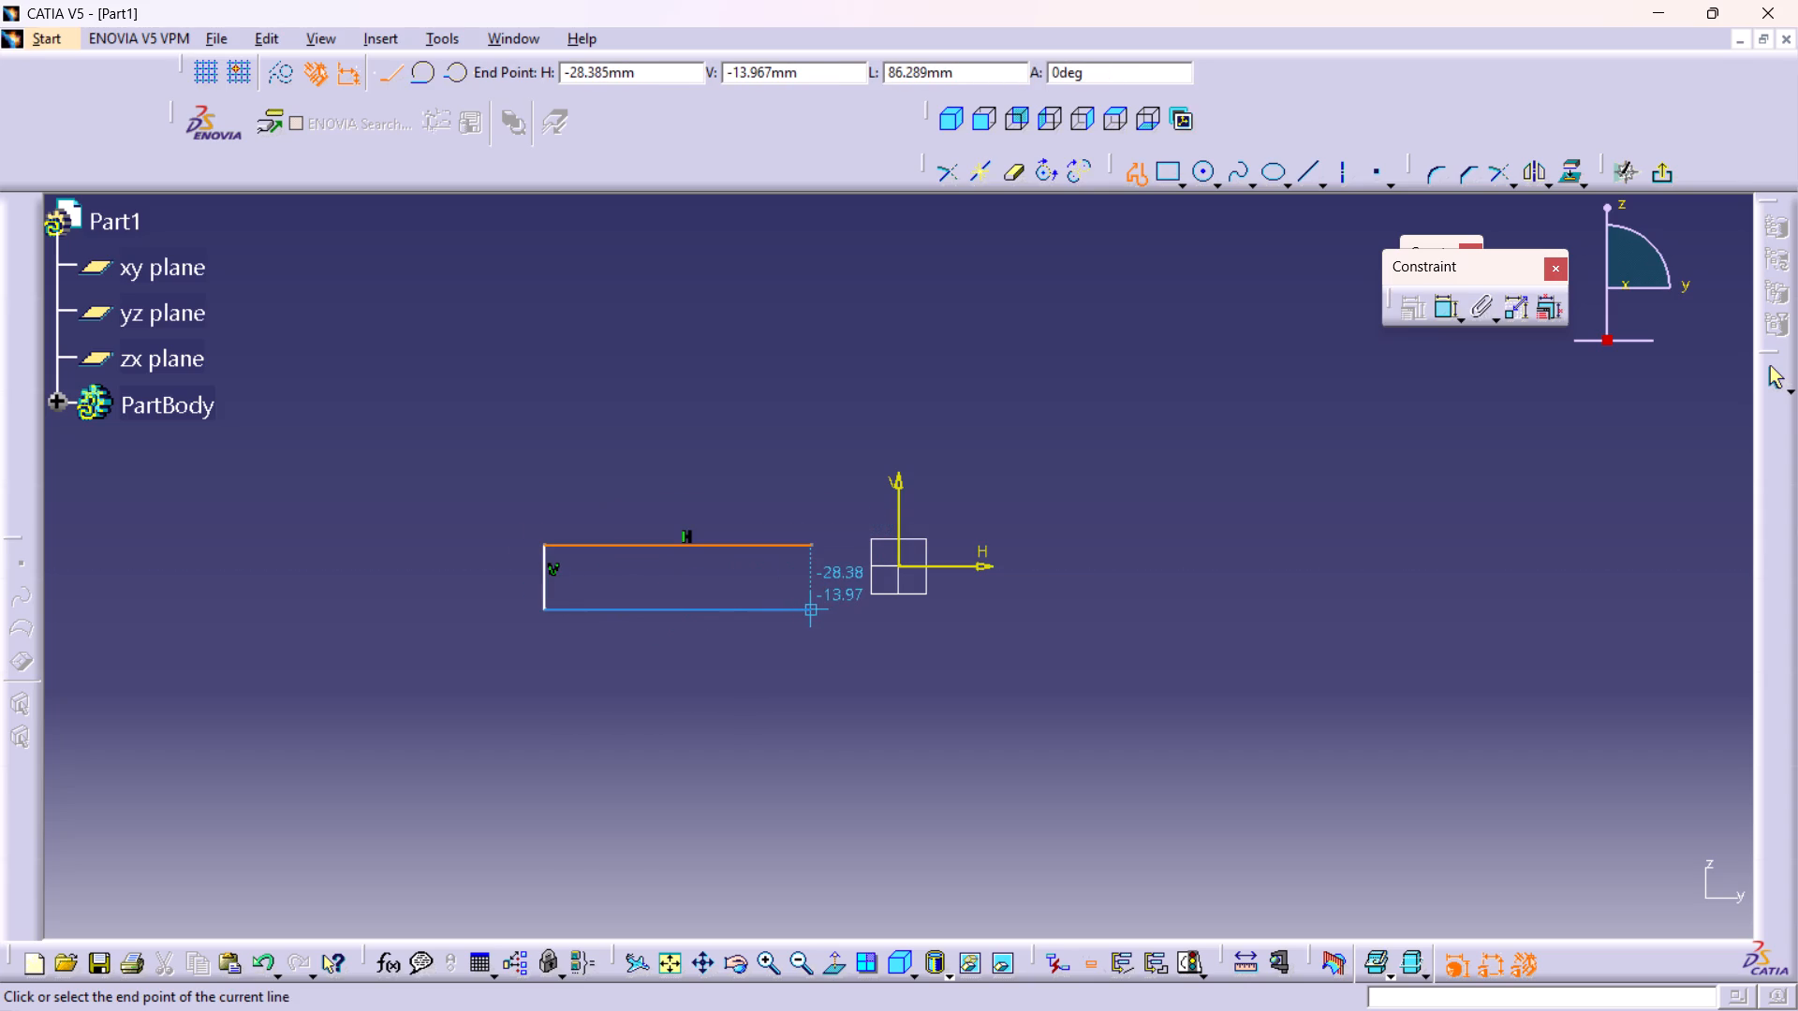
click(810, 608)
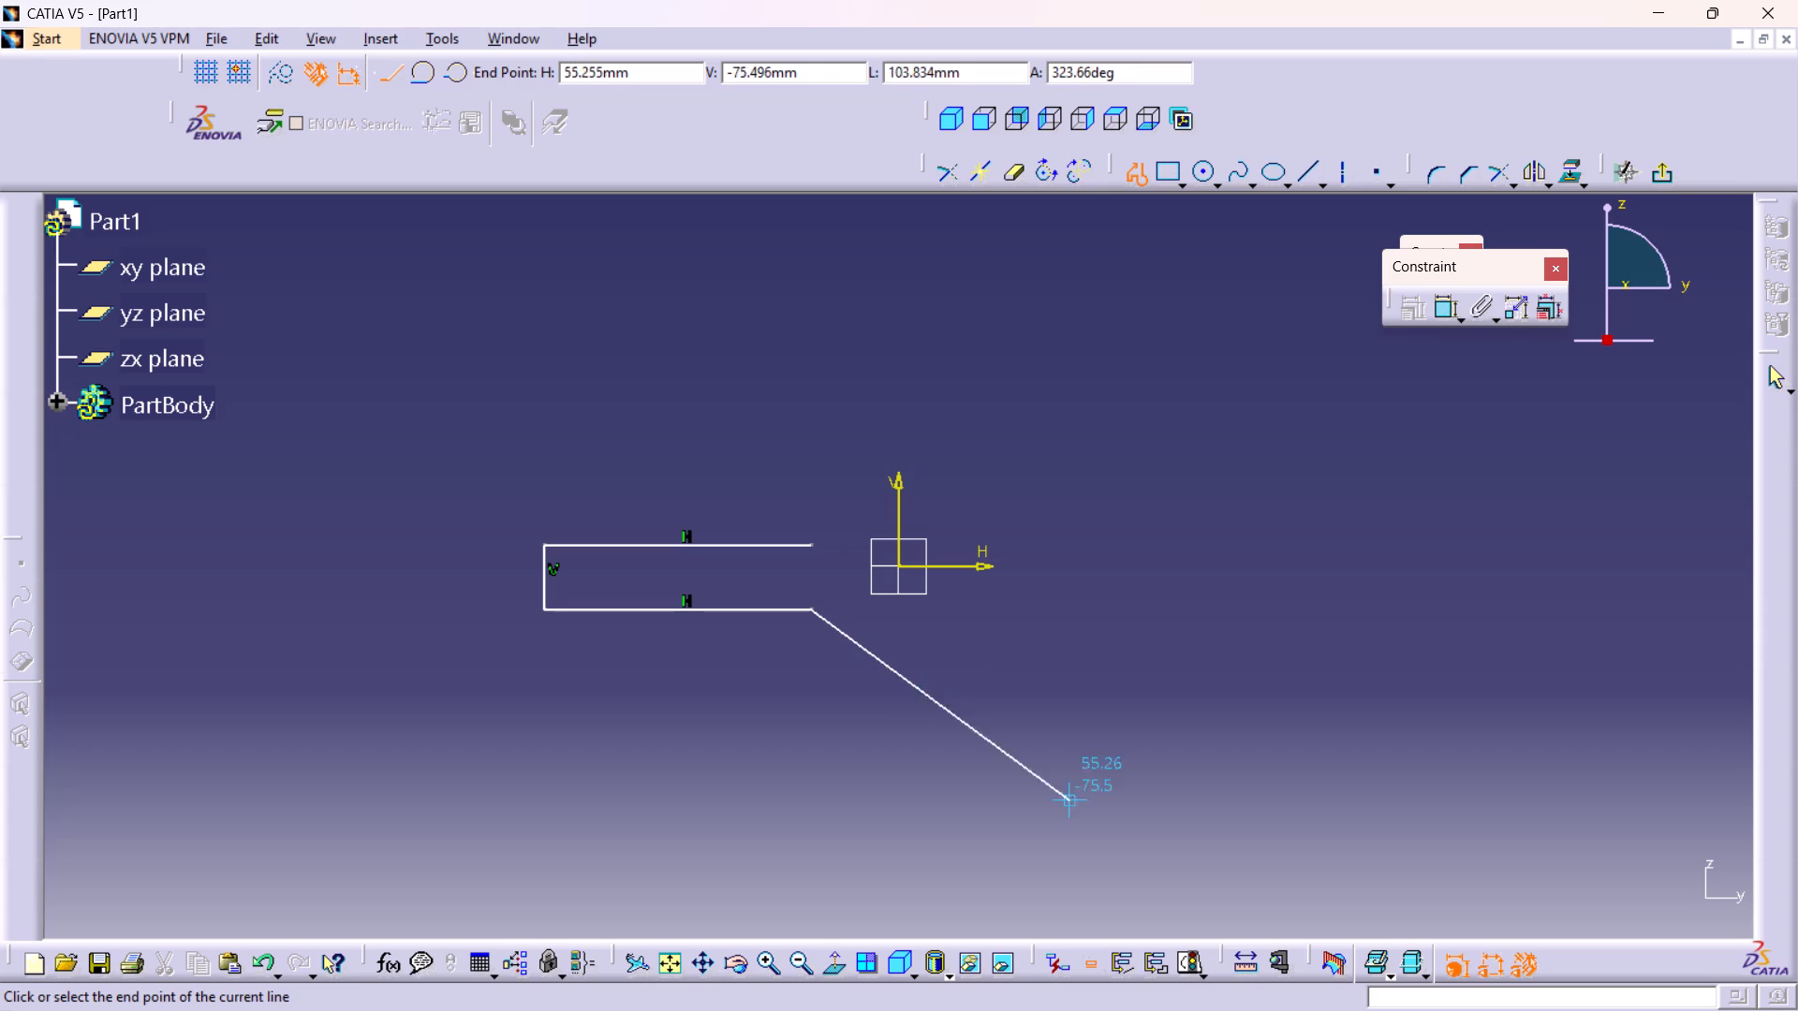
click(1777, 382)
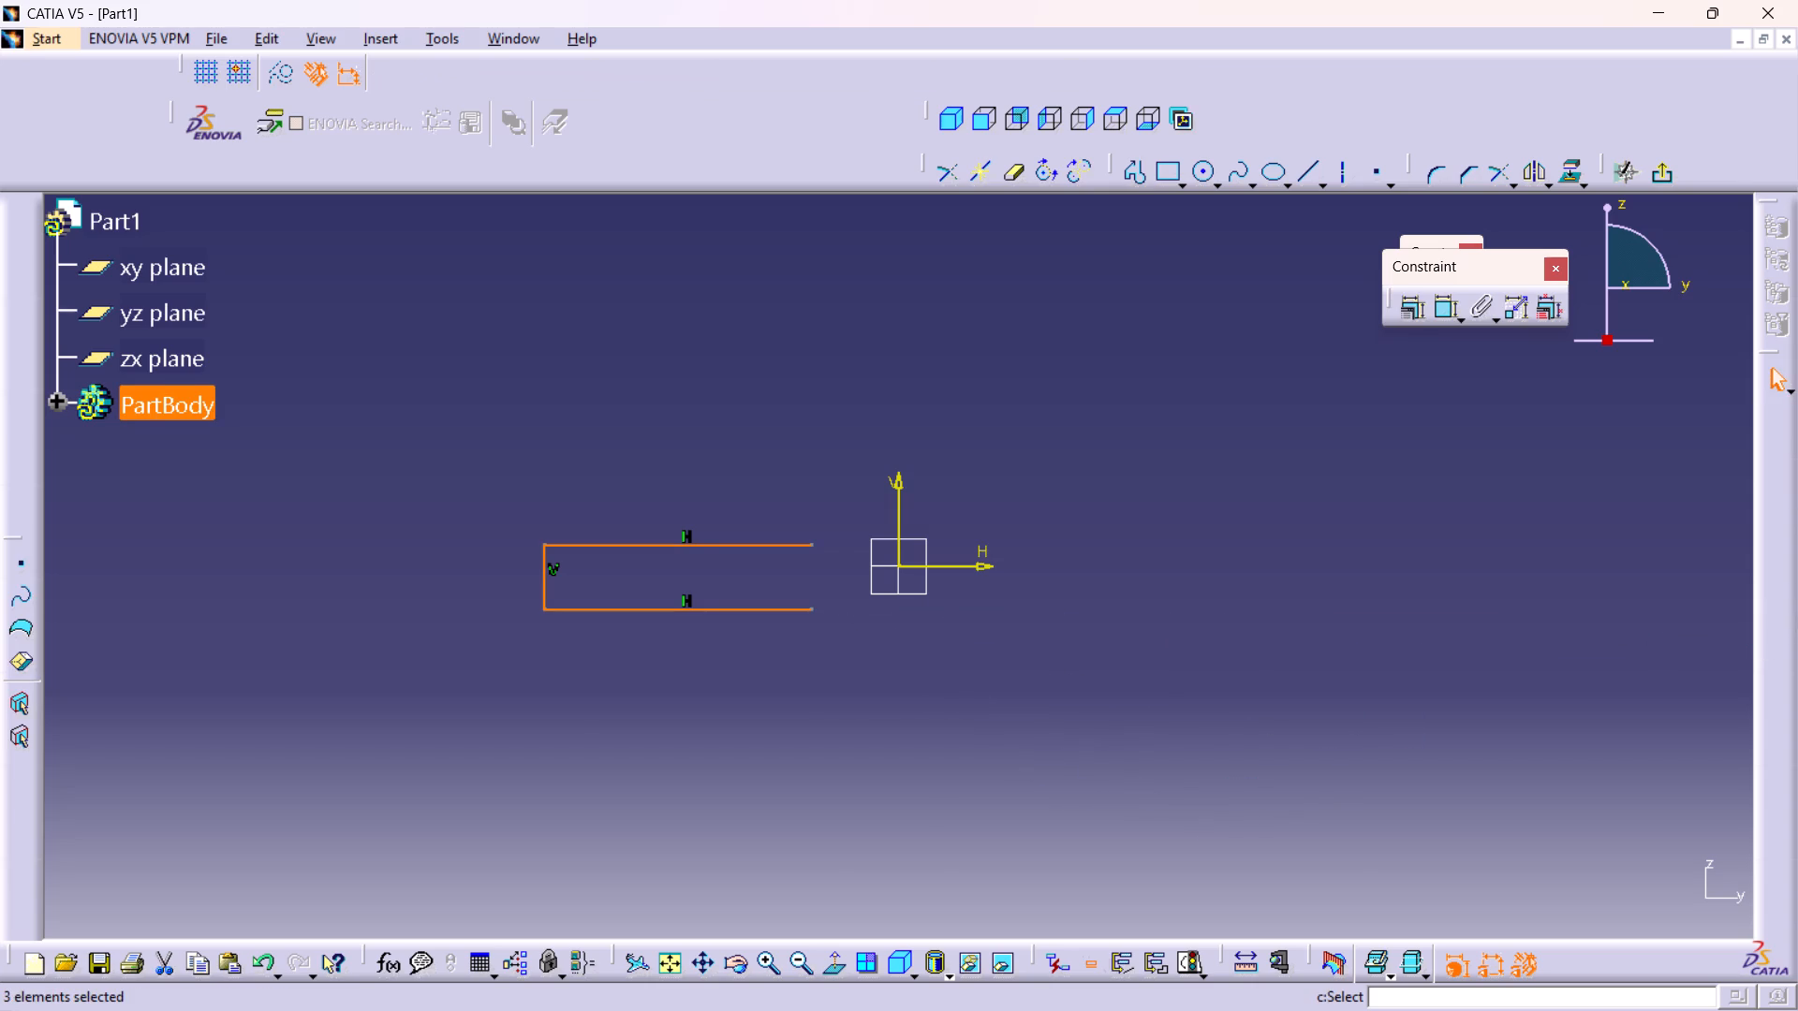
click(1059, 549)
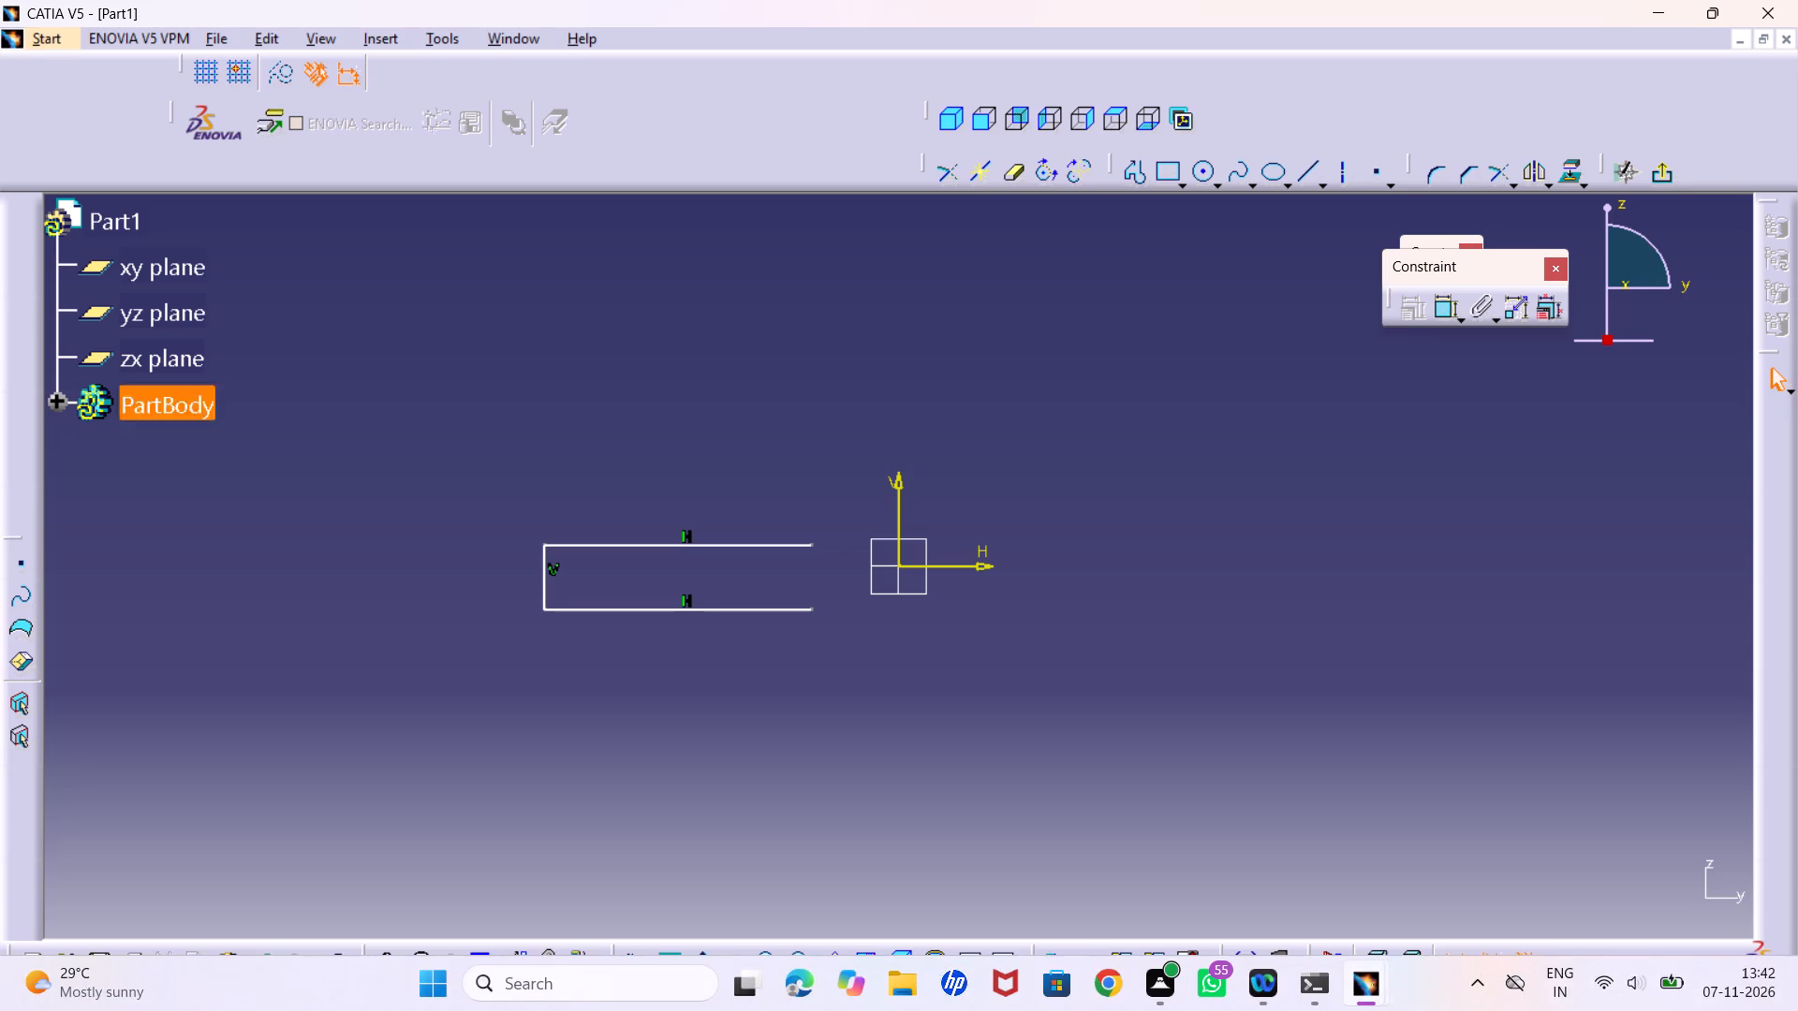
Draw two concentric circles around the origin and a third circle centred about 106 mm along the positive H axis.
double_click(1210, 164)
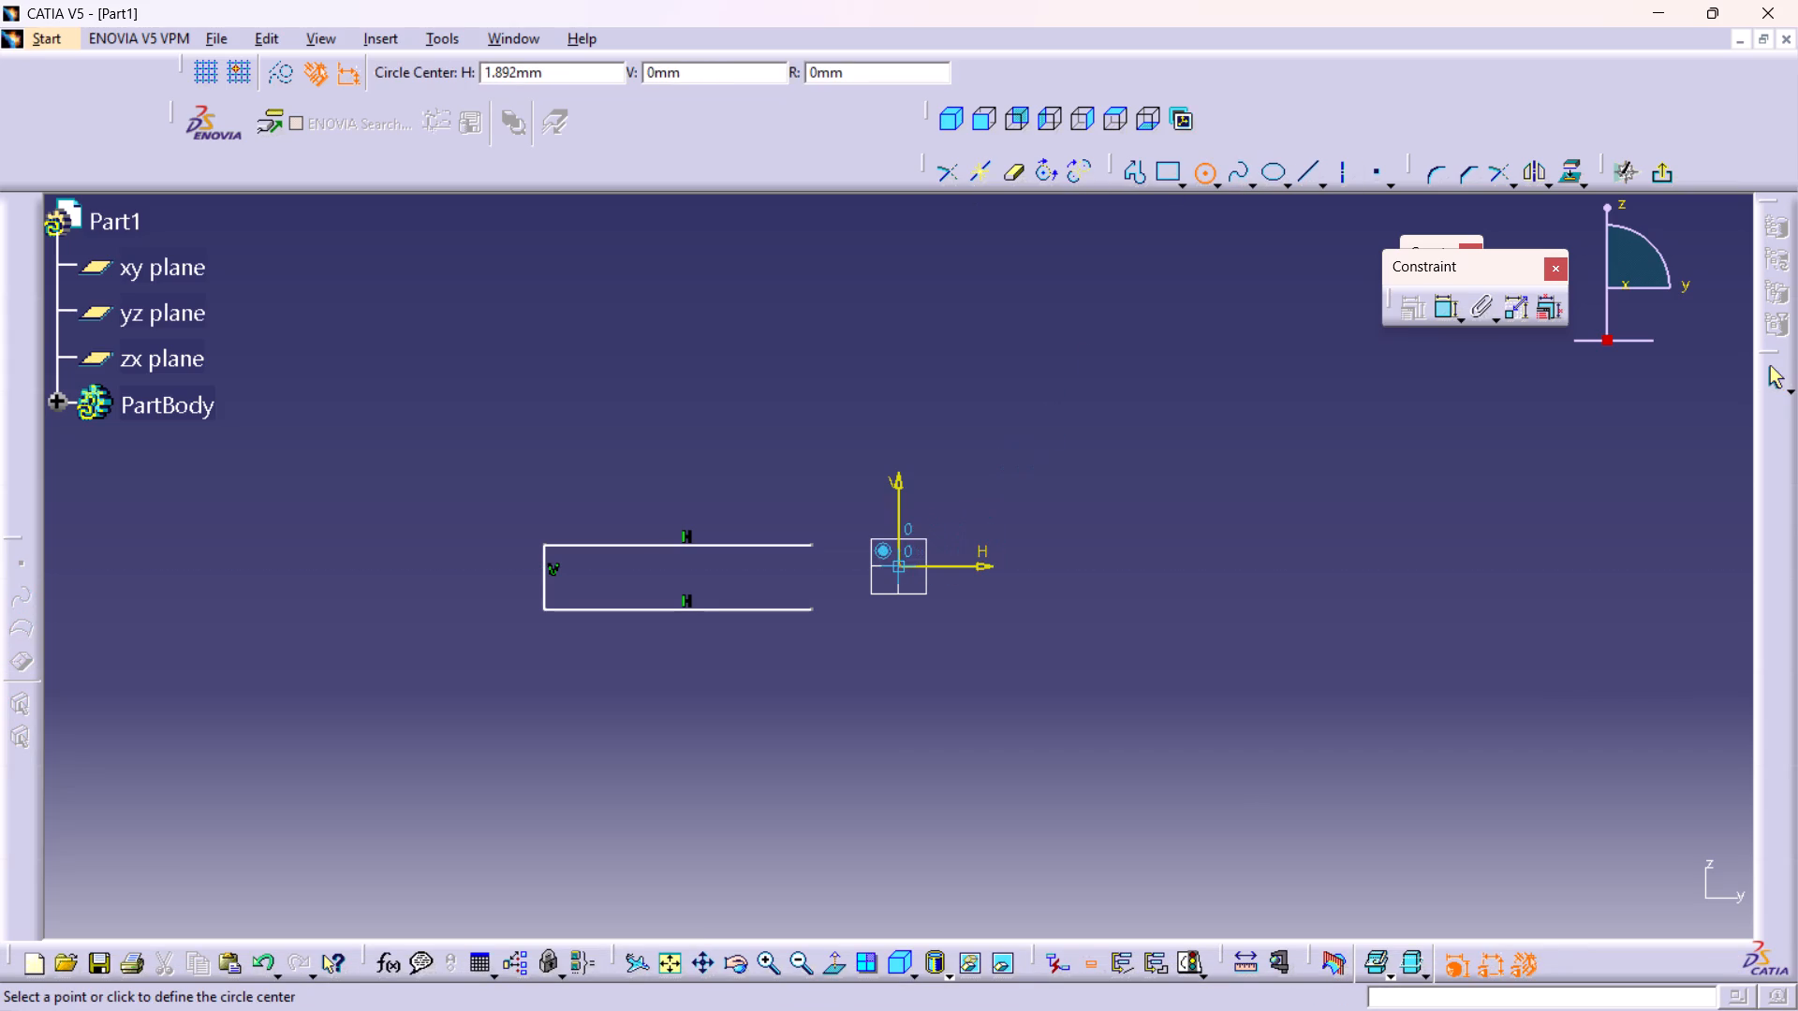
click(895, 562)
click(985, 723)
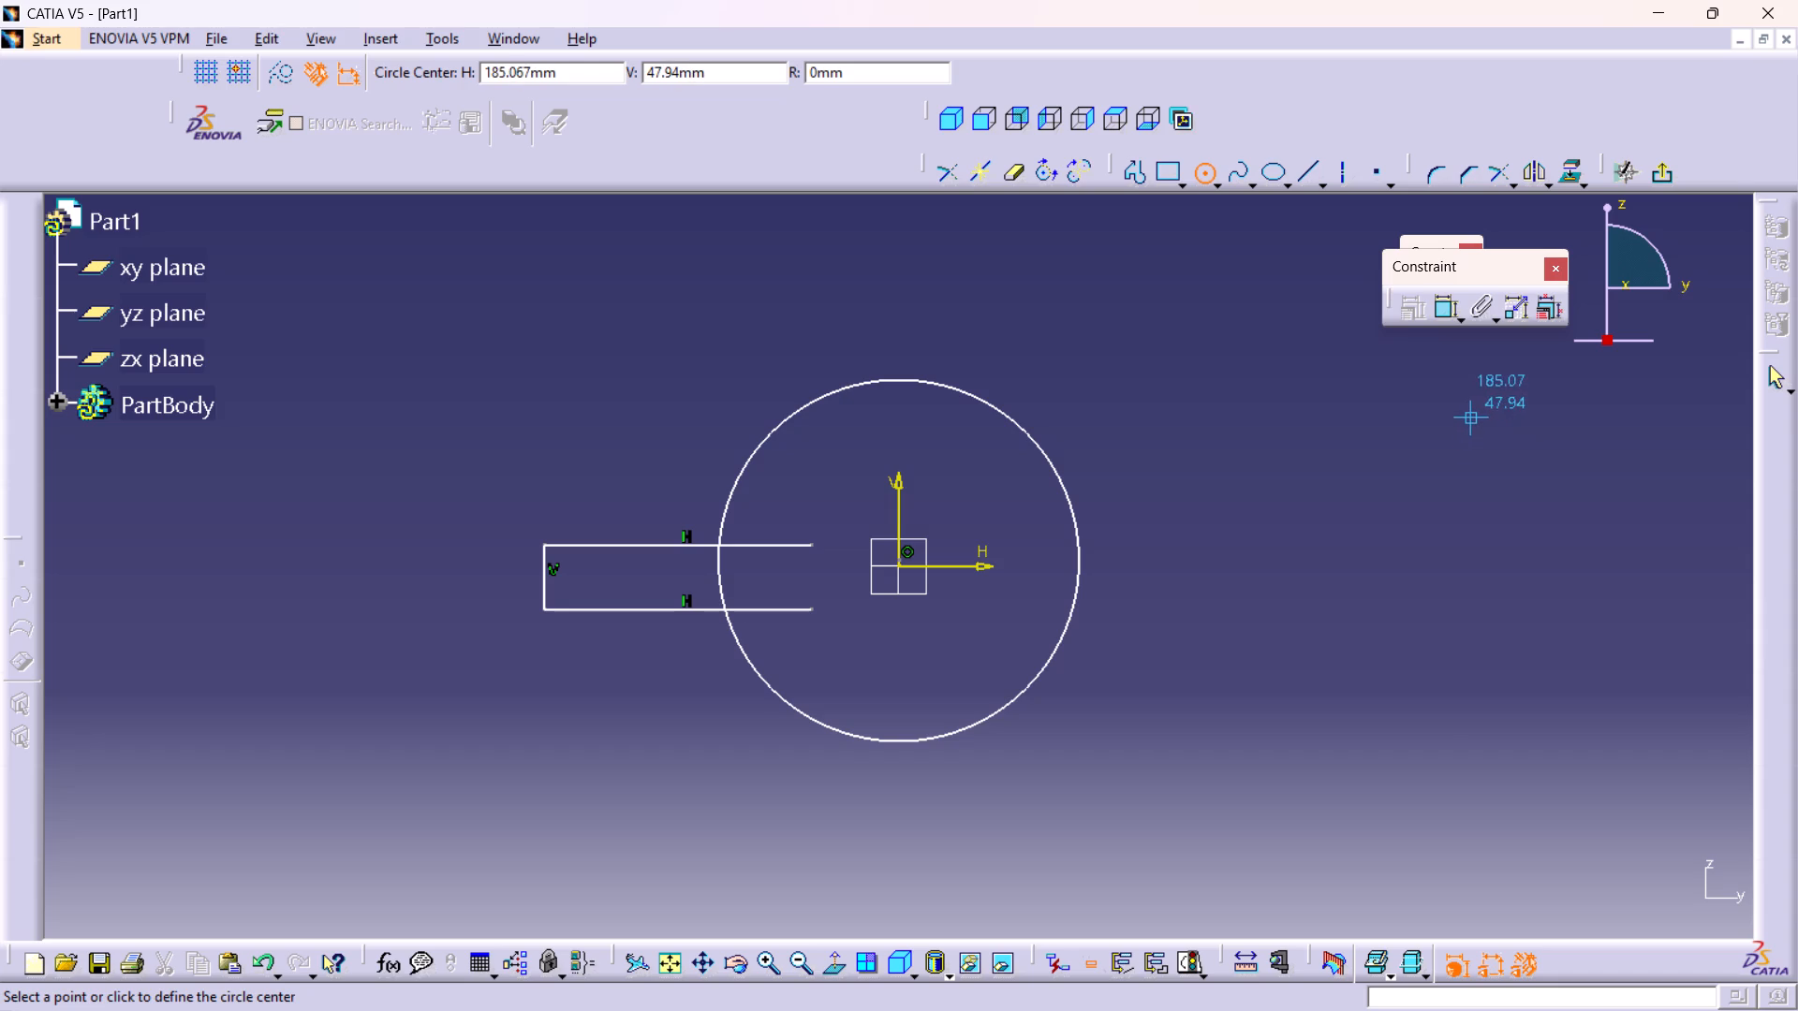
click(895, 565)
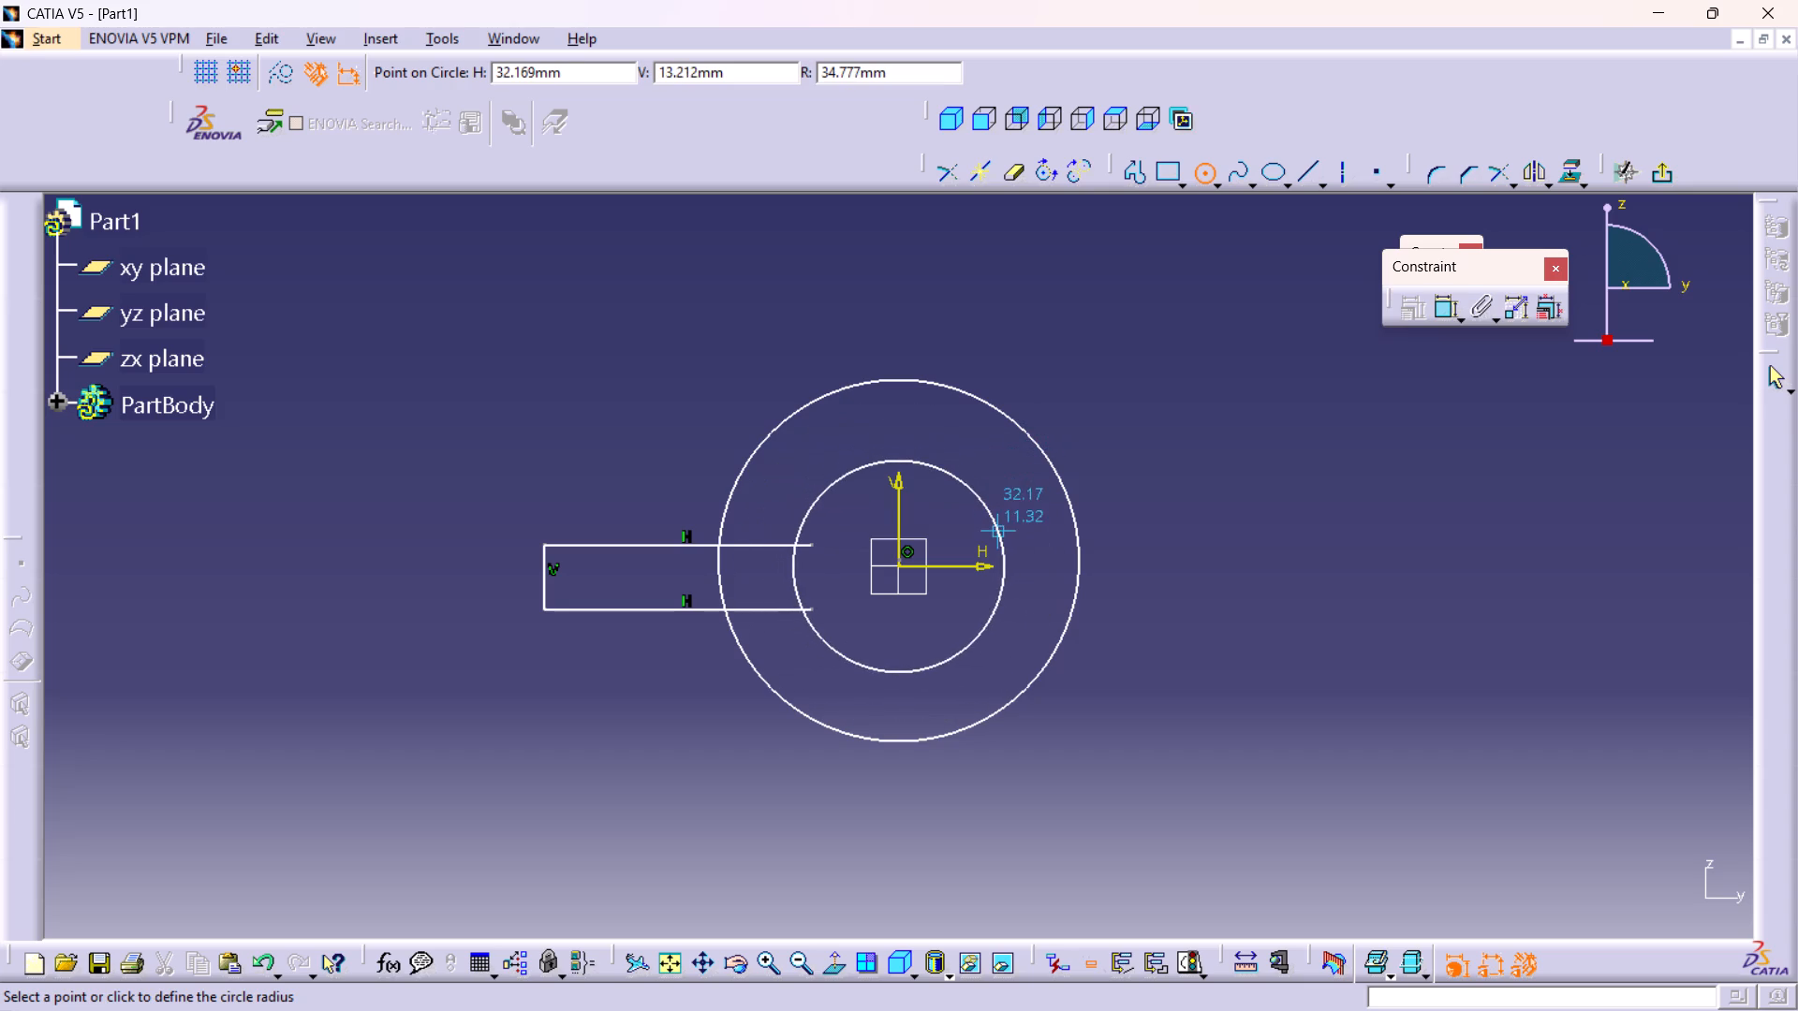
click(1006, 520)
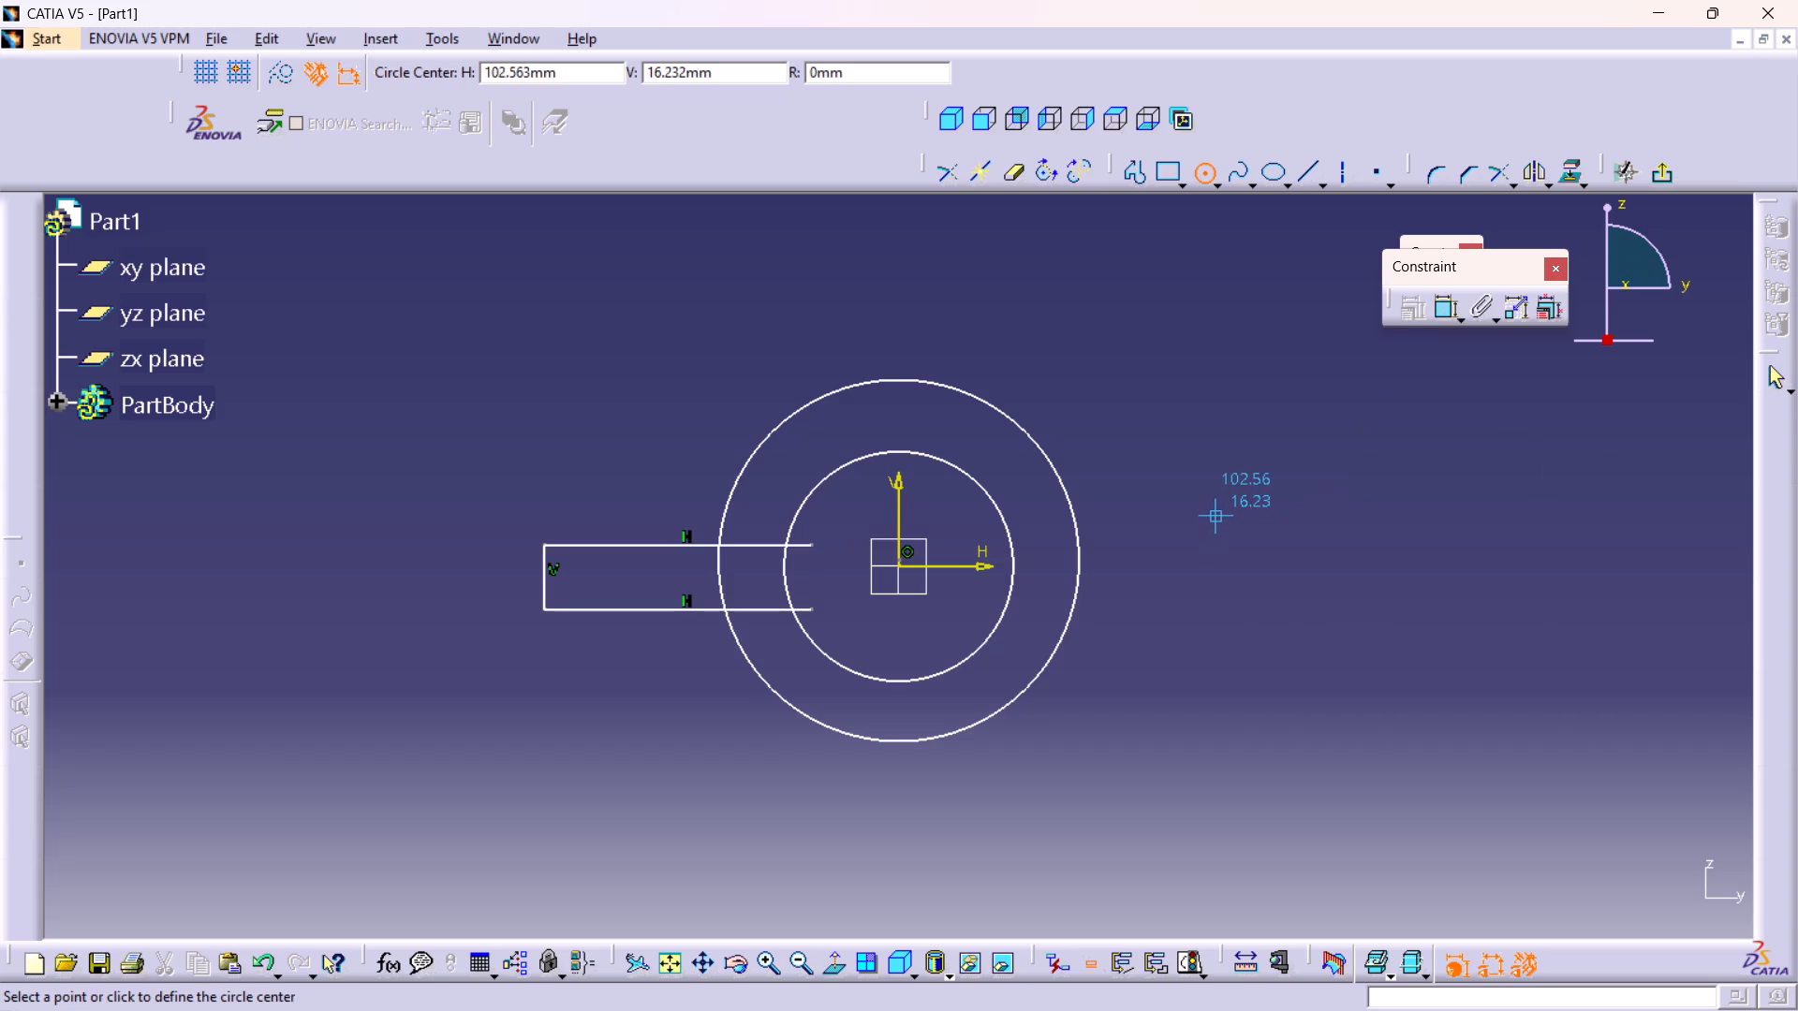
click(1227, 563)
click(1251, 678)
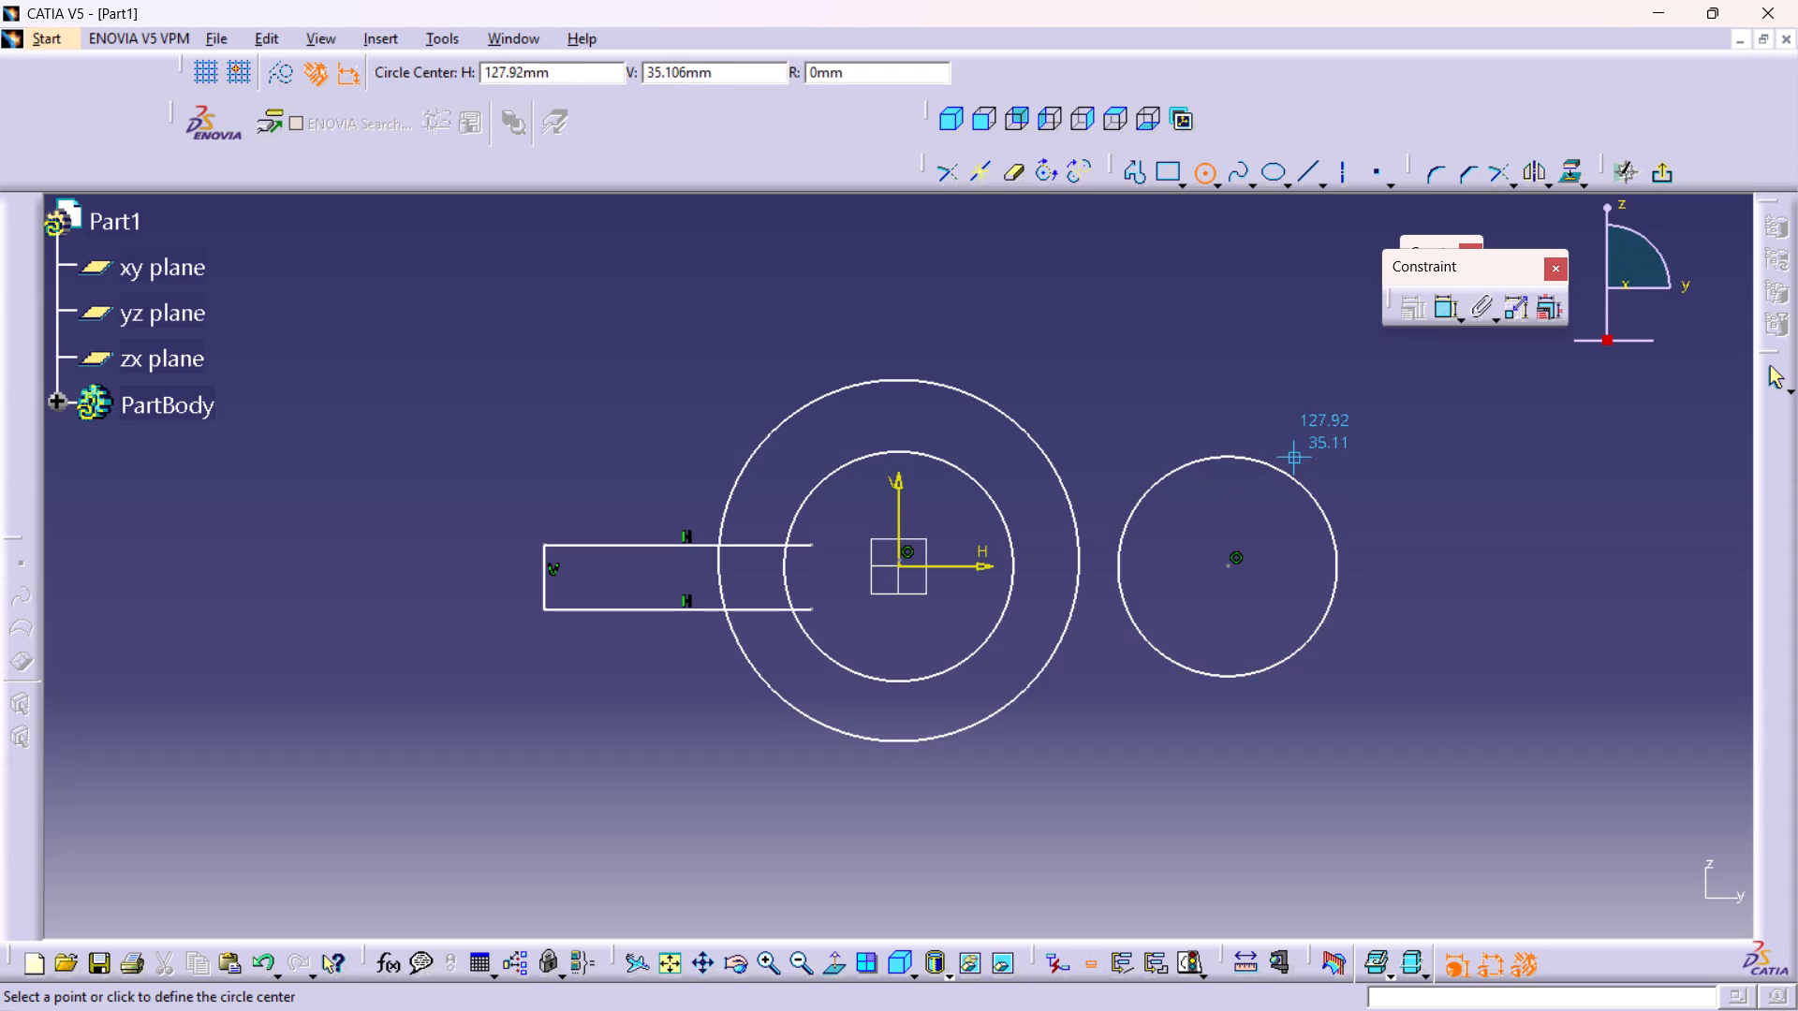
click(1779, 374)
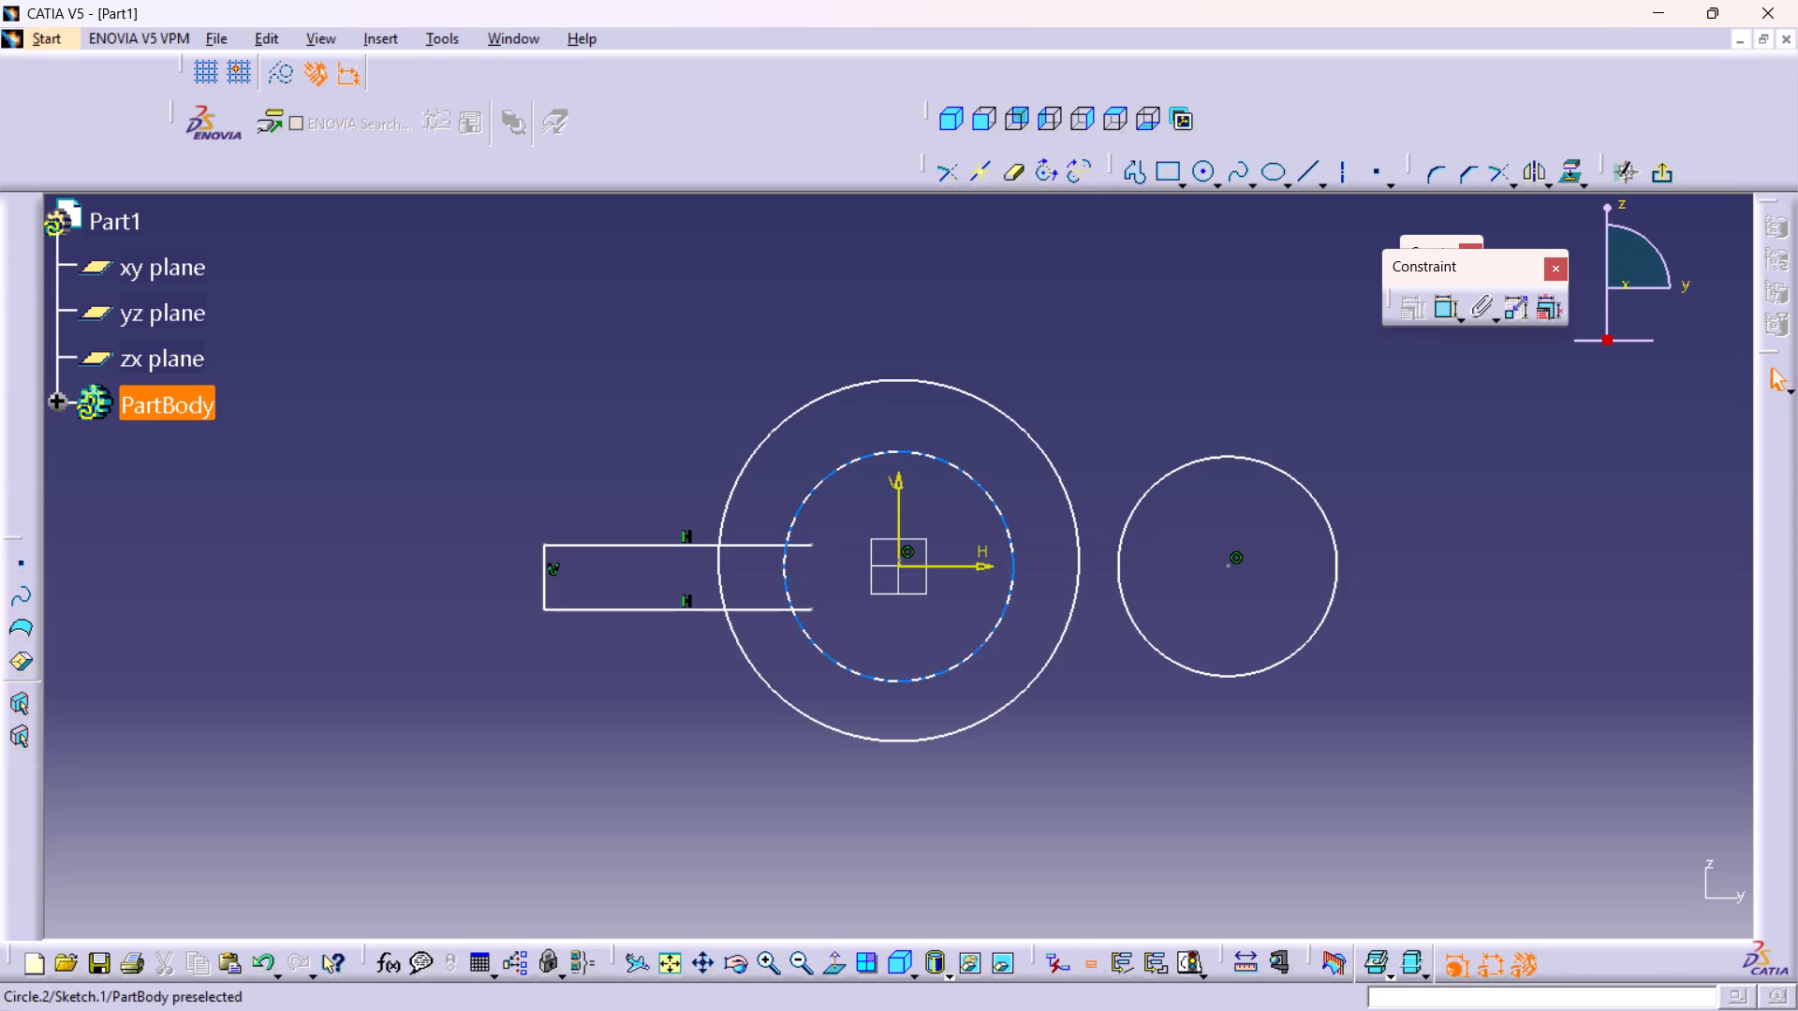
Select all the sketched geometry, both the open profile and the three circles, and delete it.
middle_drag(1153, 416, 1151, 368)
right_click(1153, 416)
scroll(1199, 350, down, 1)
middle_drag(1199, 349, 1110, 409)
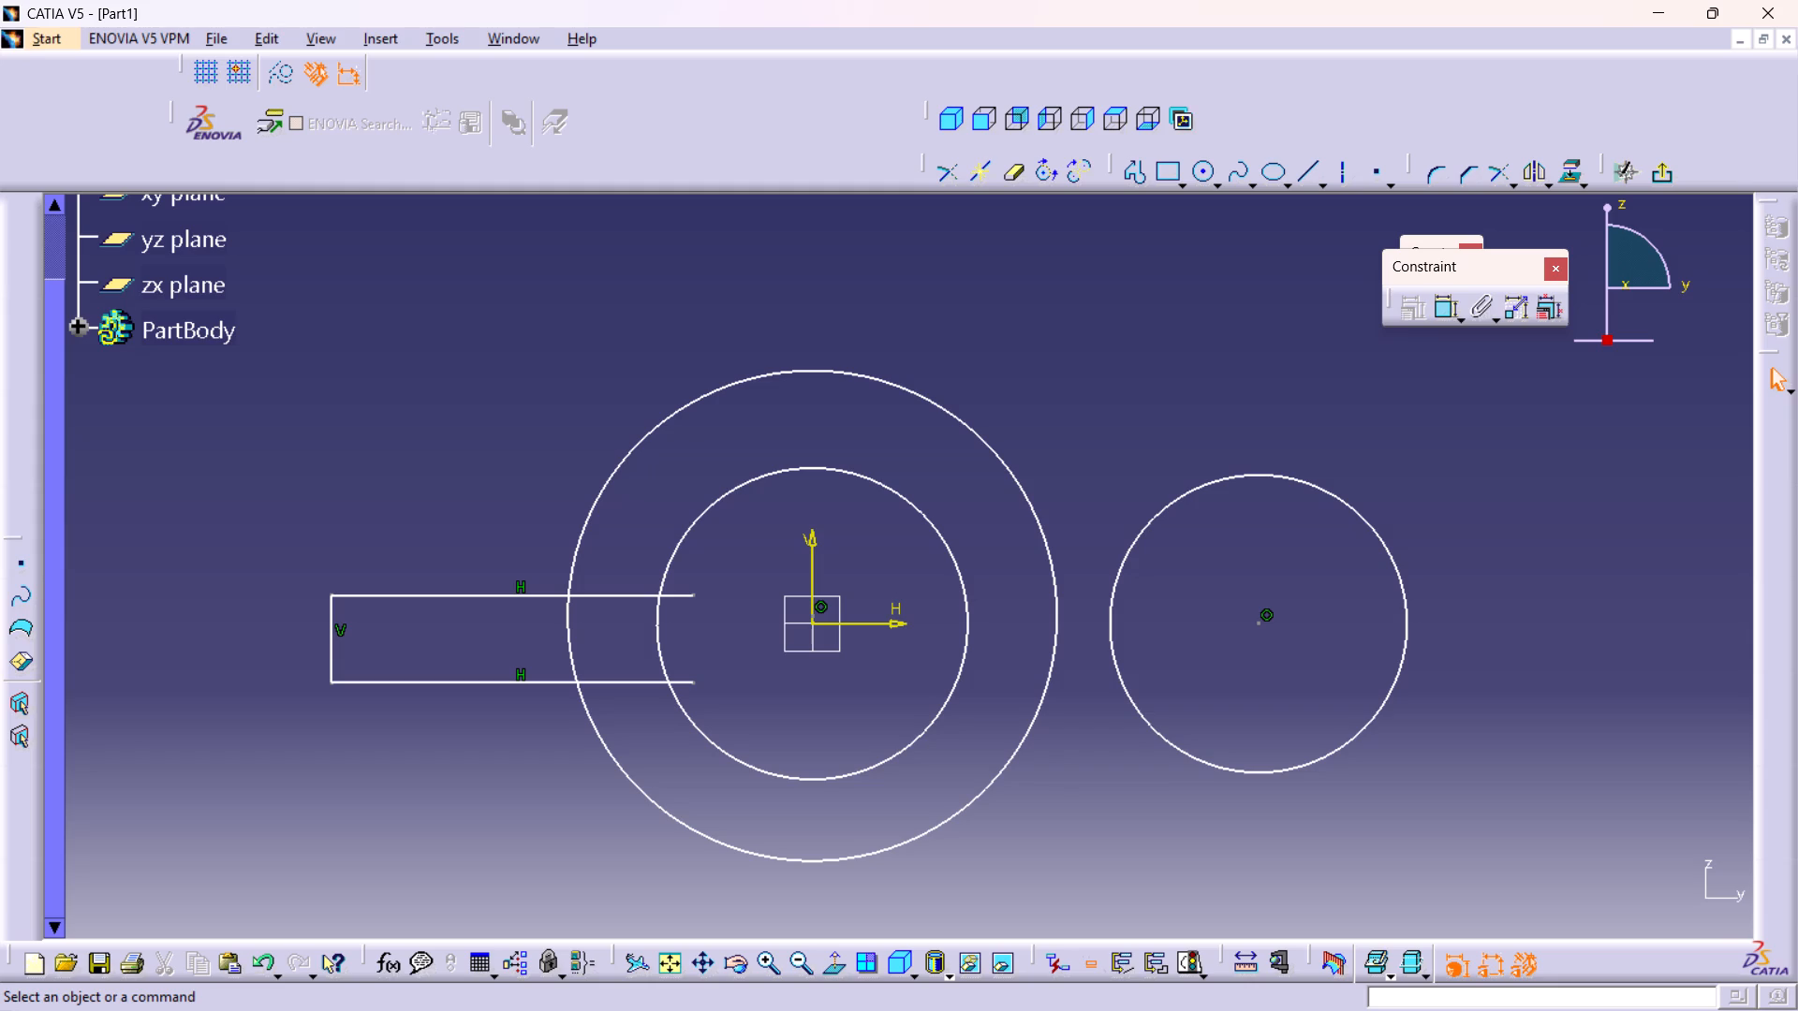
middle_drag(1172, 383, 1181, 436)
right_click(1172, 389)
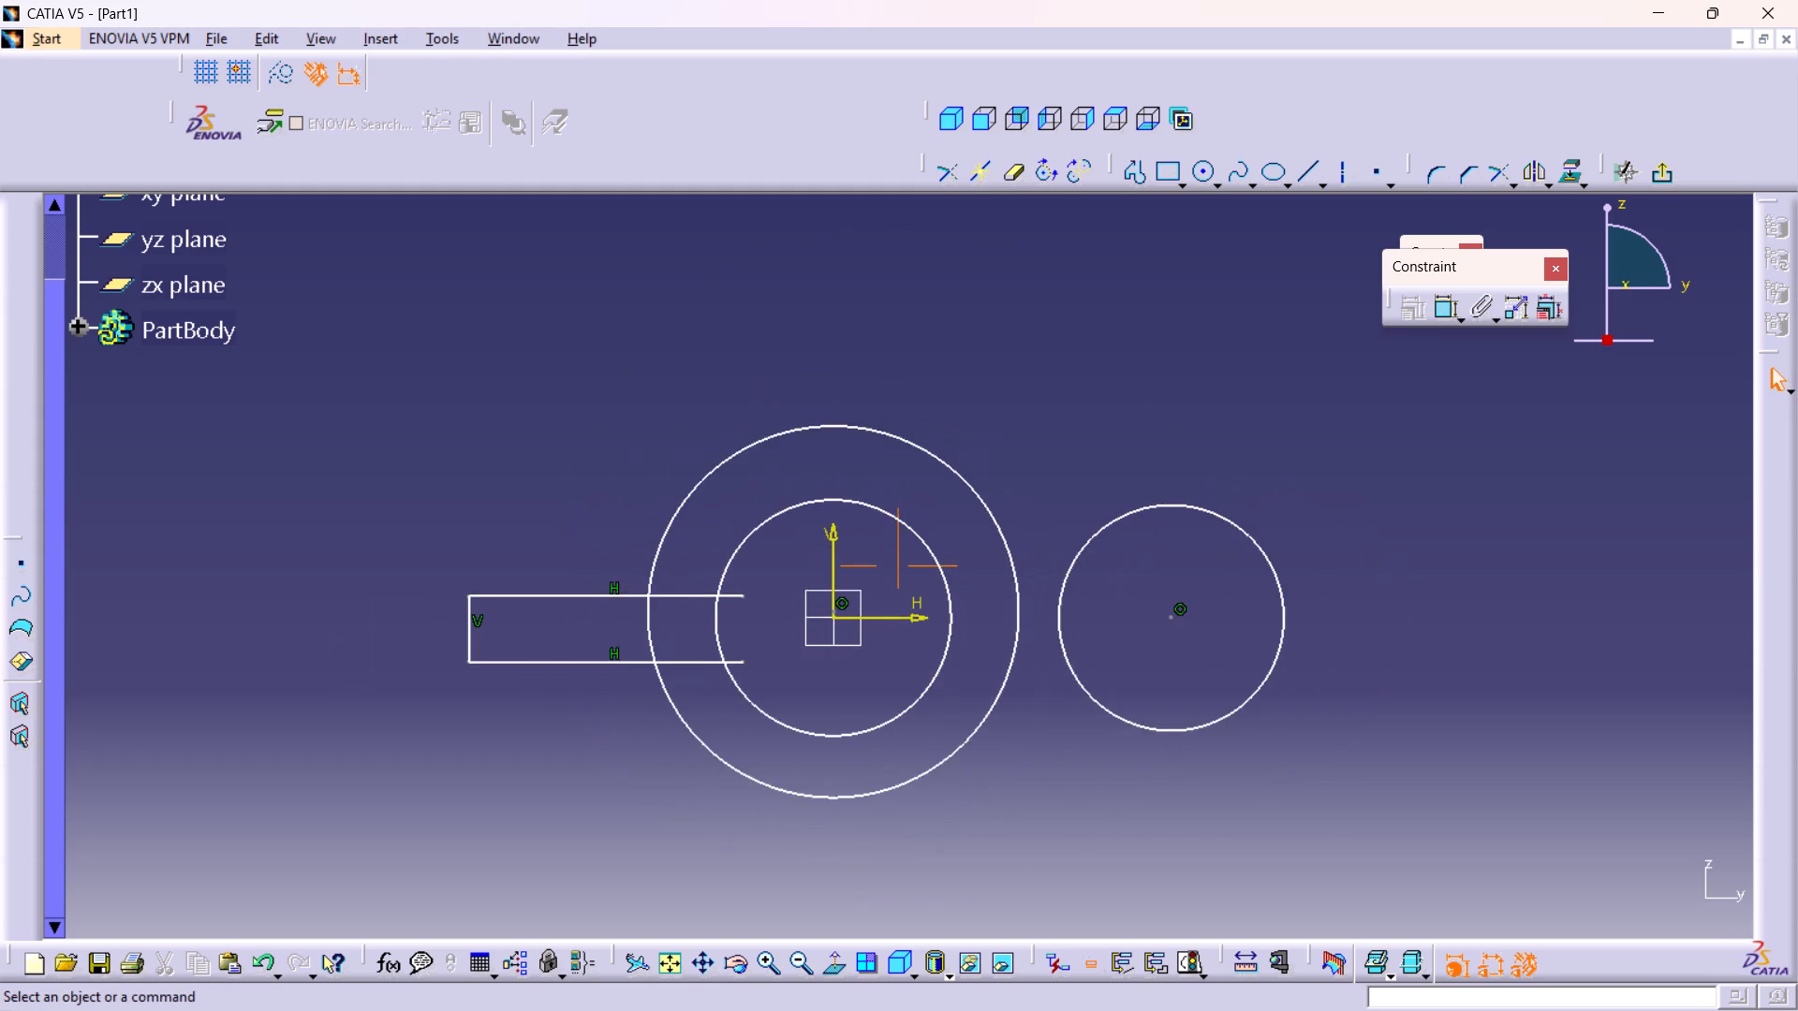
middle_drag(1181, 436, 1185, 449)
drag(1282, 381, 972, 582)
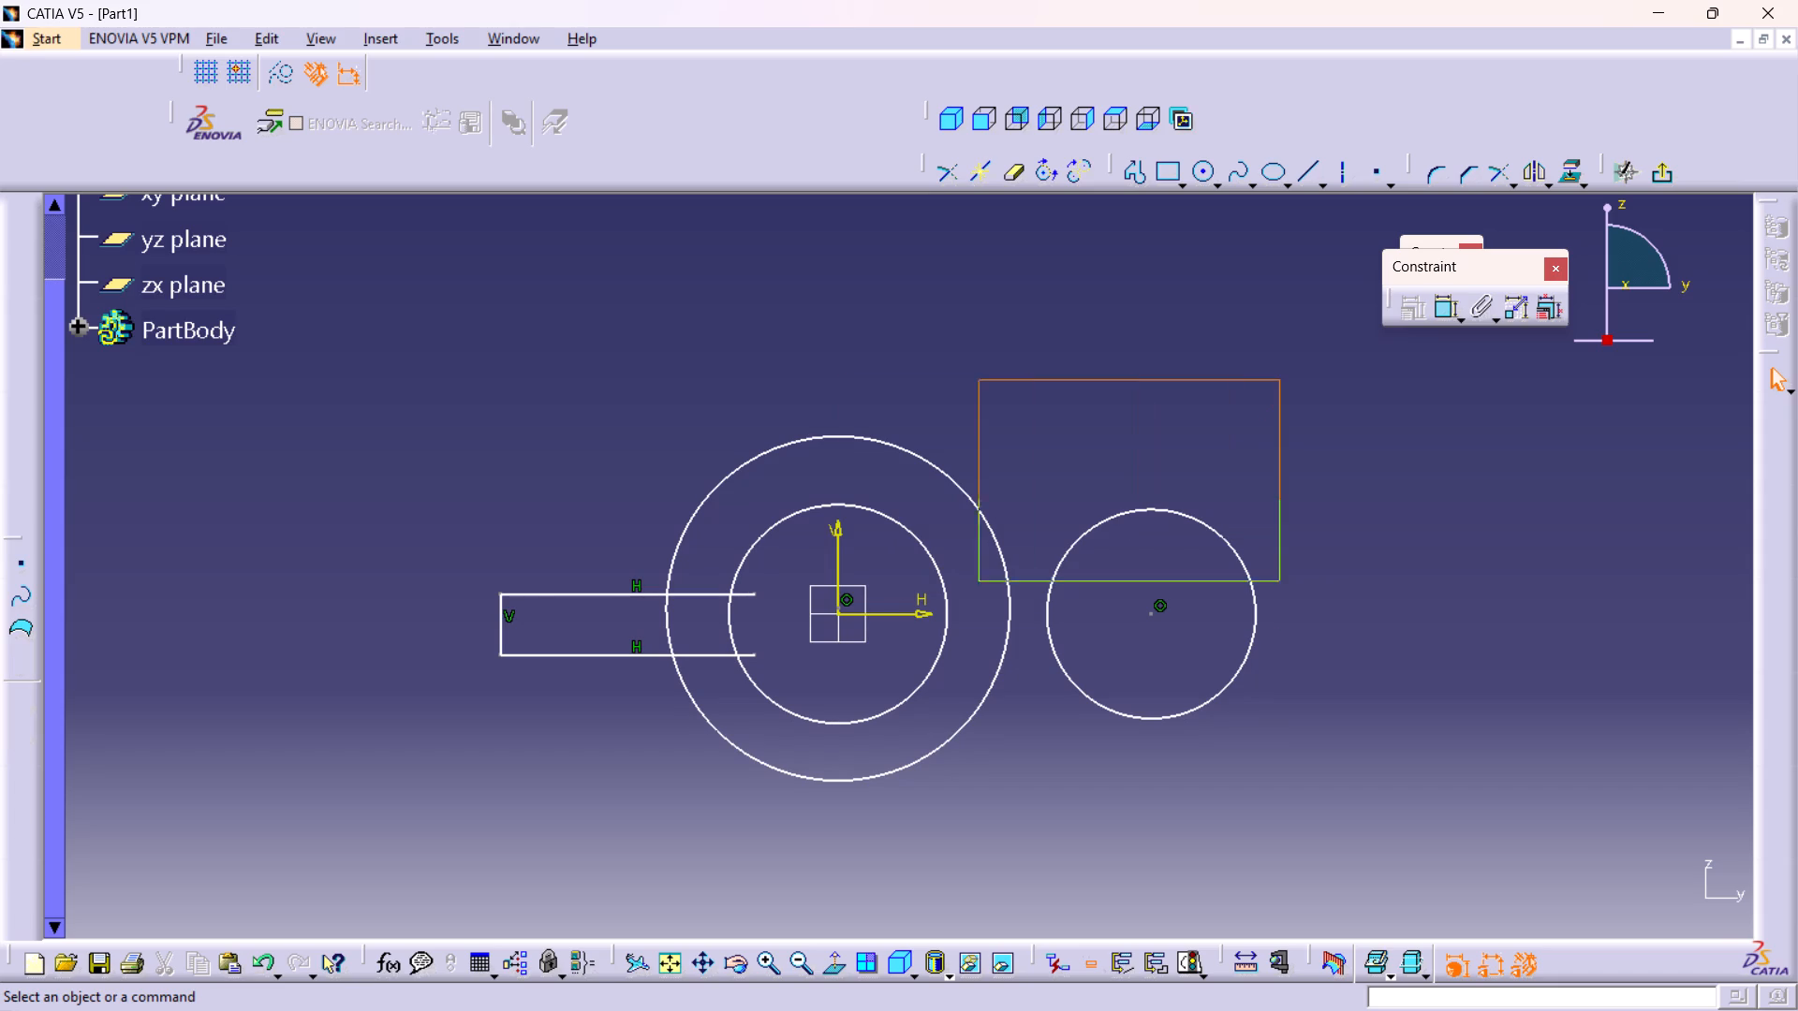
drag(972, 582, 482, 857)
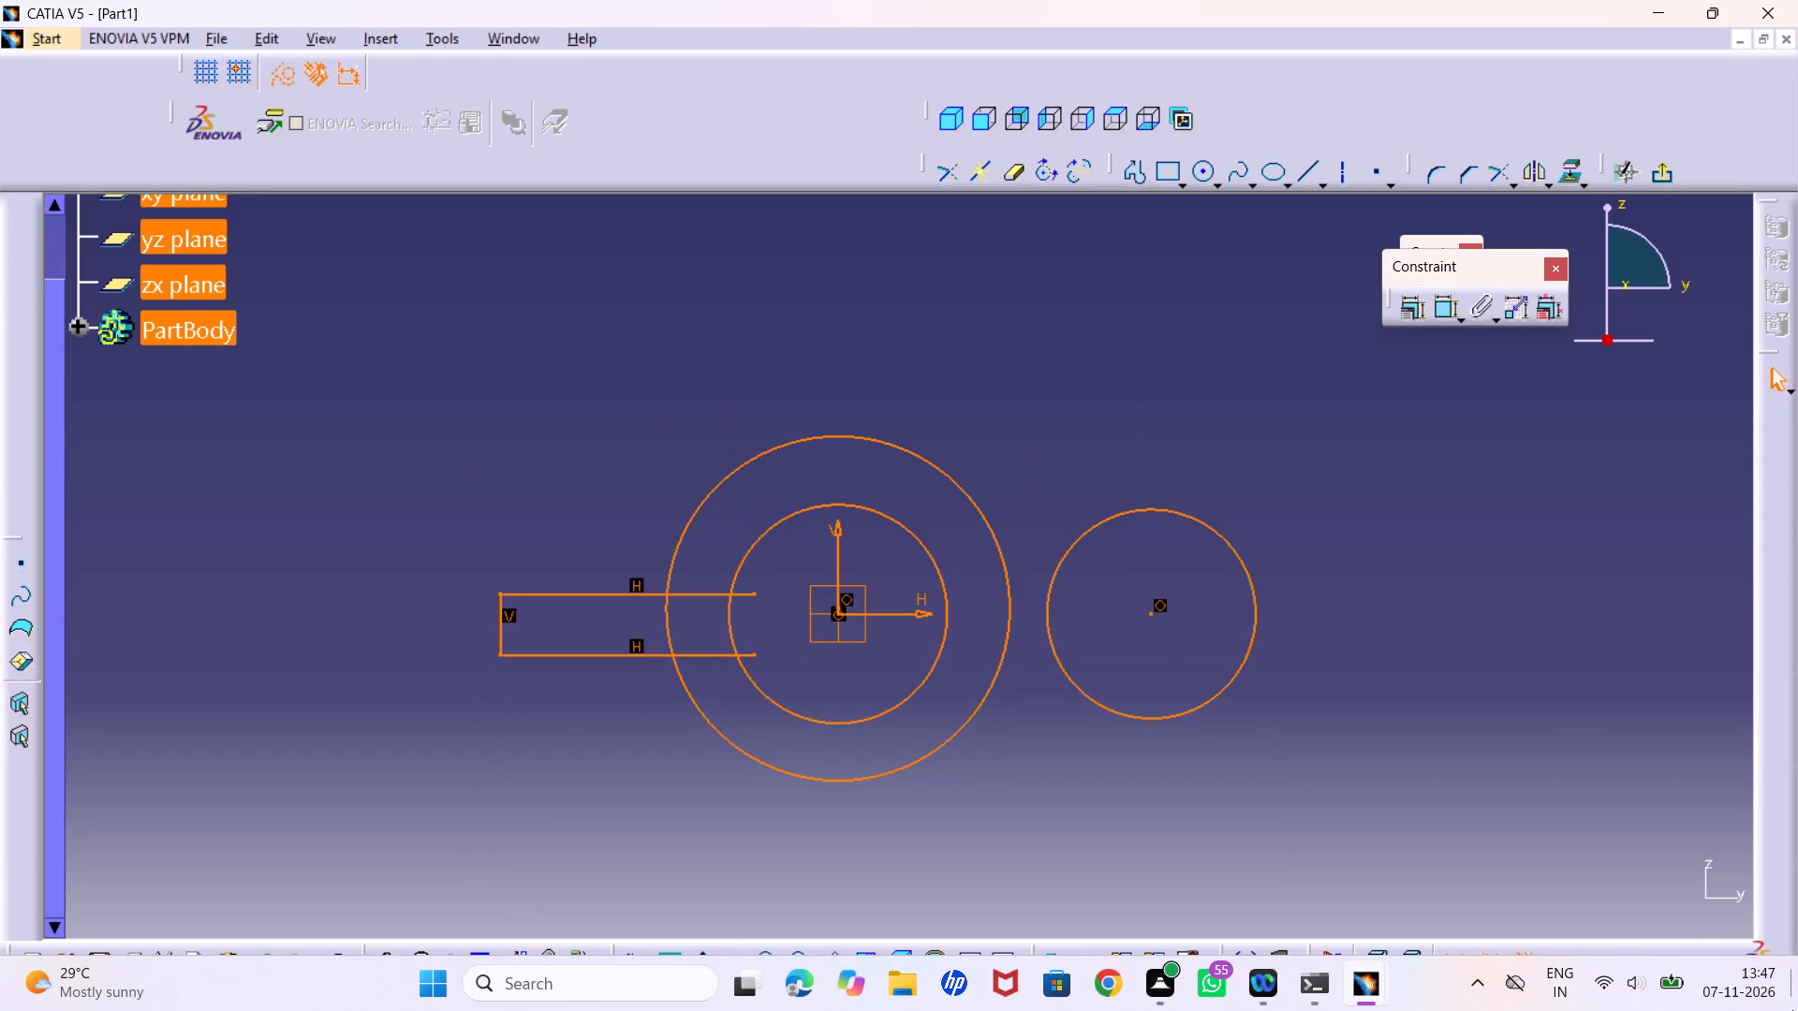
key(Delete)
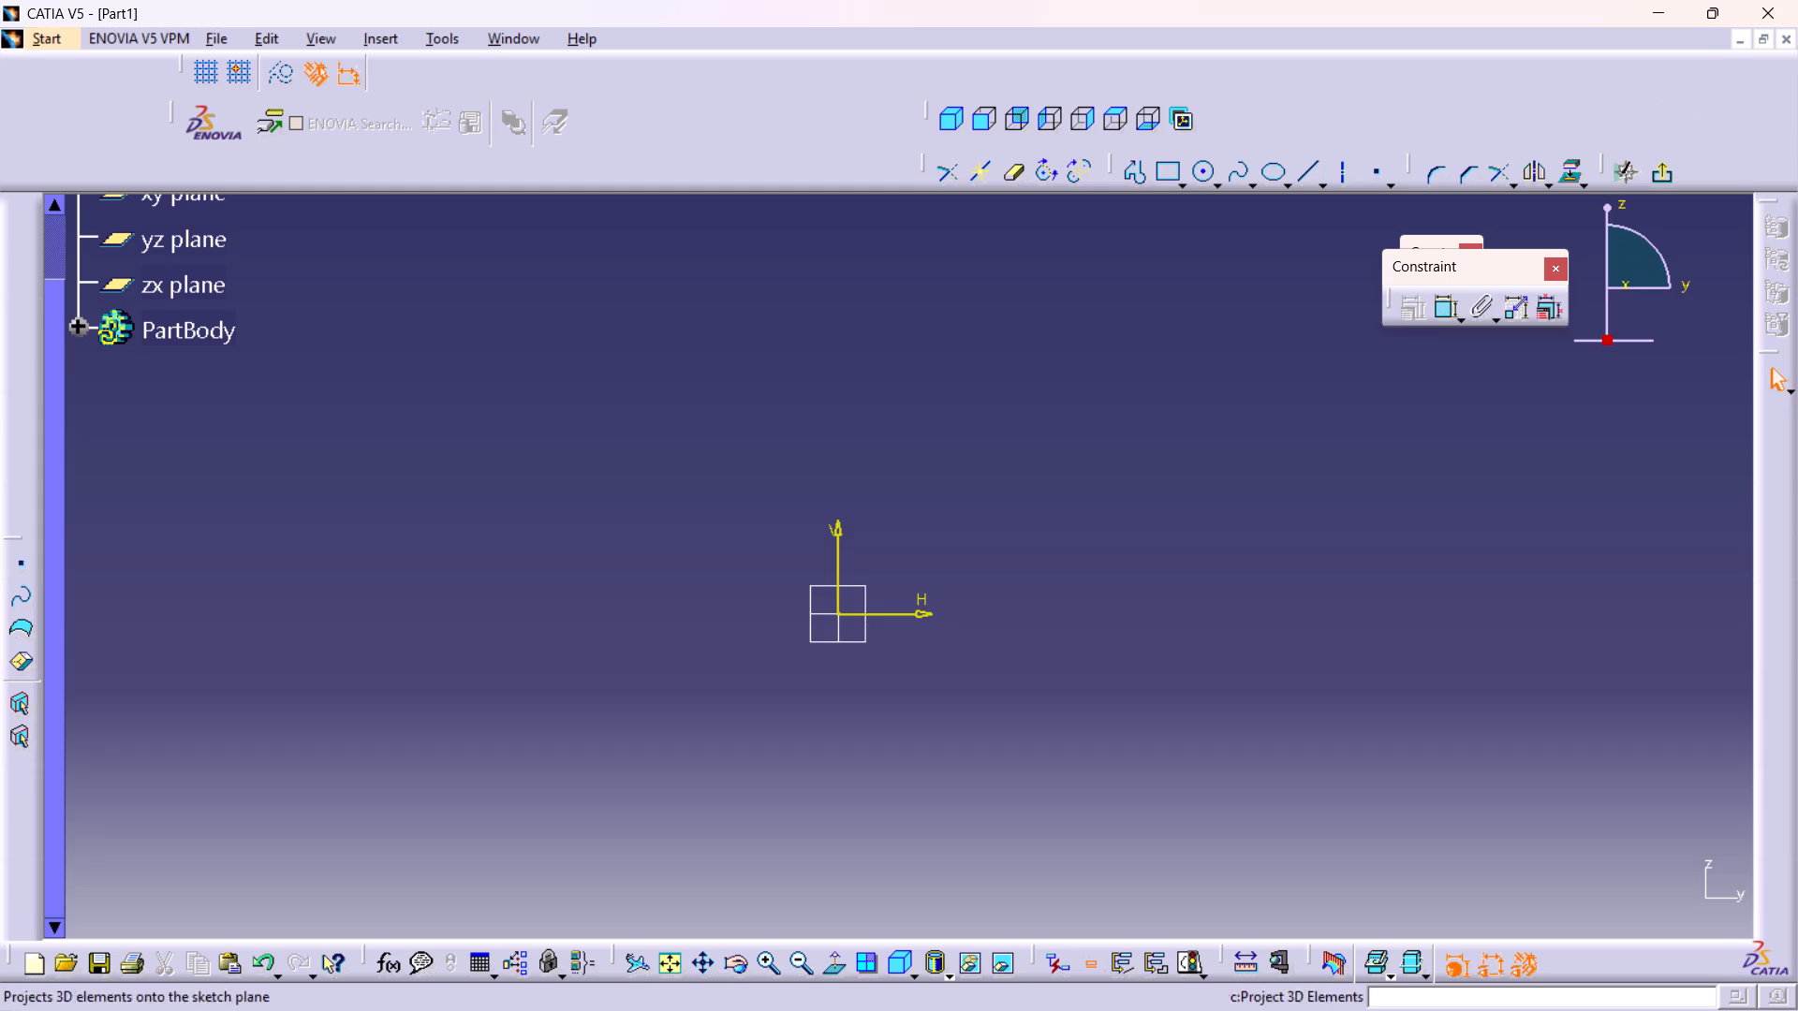
Draw a circle about 79 mm in diameter centred on the sketch origin.
double_click(1202, 163)
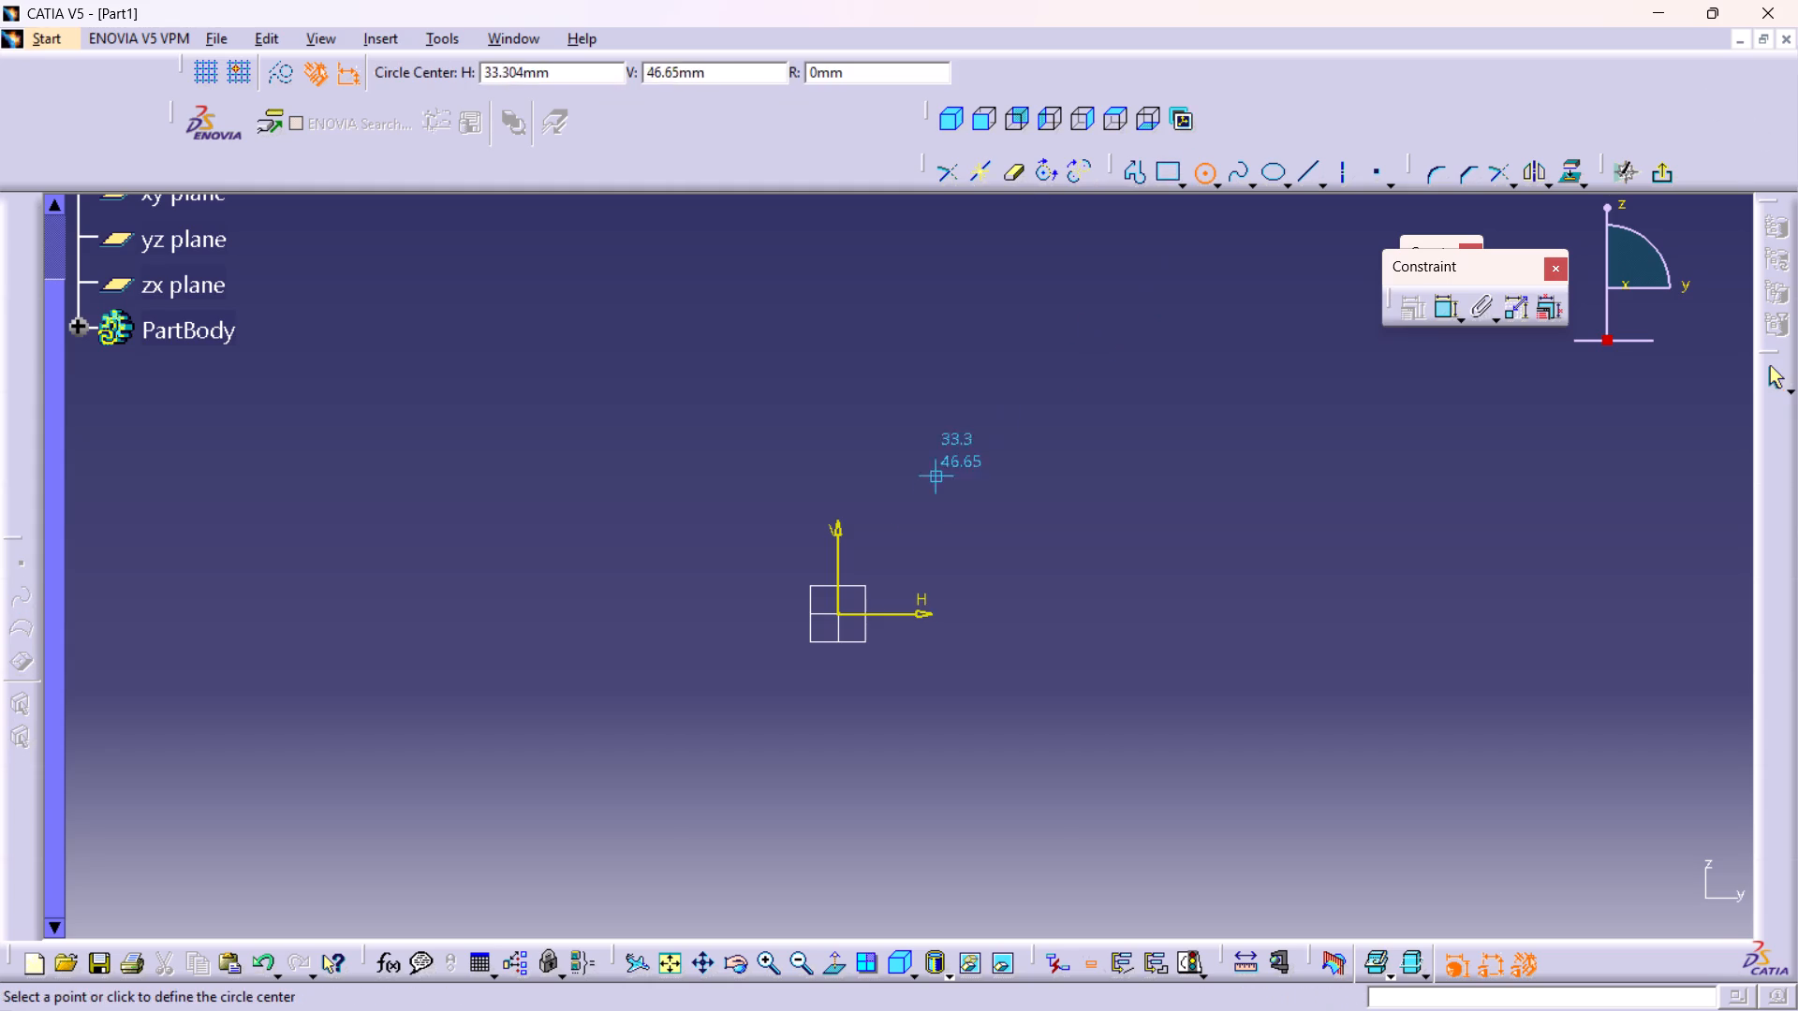
click(838, 614)
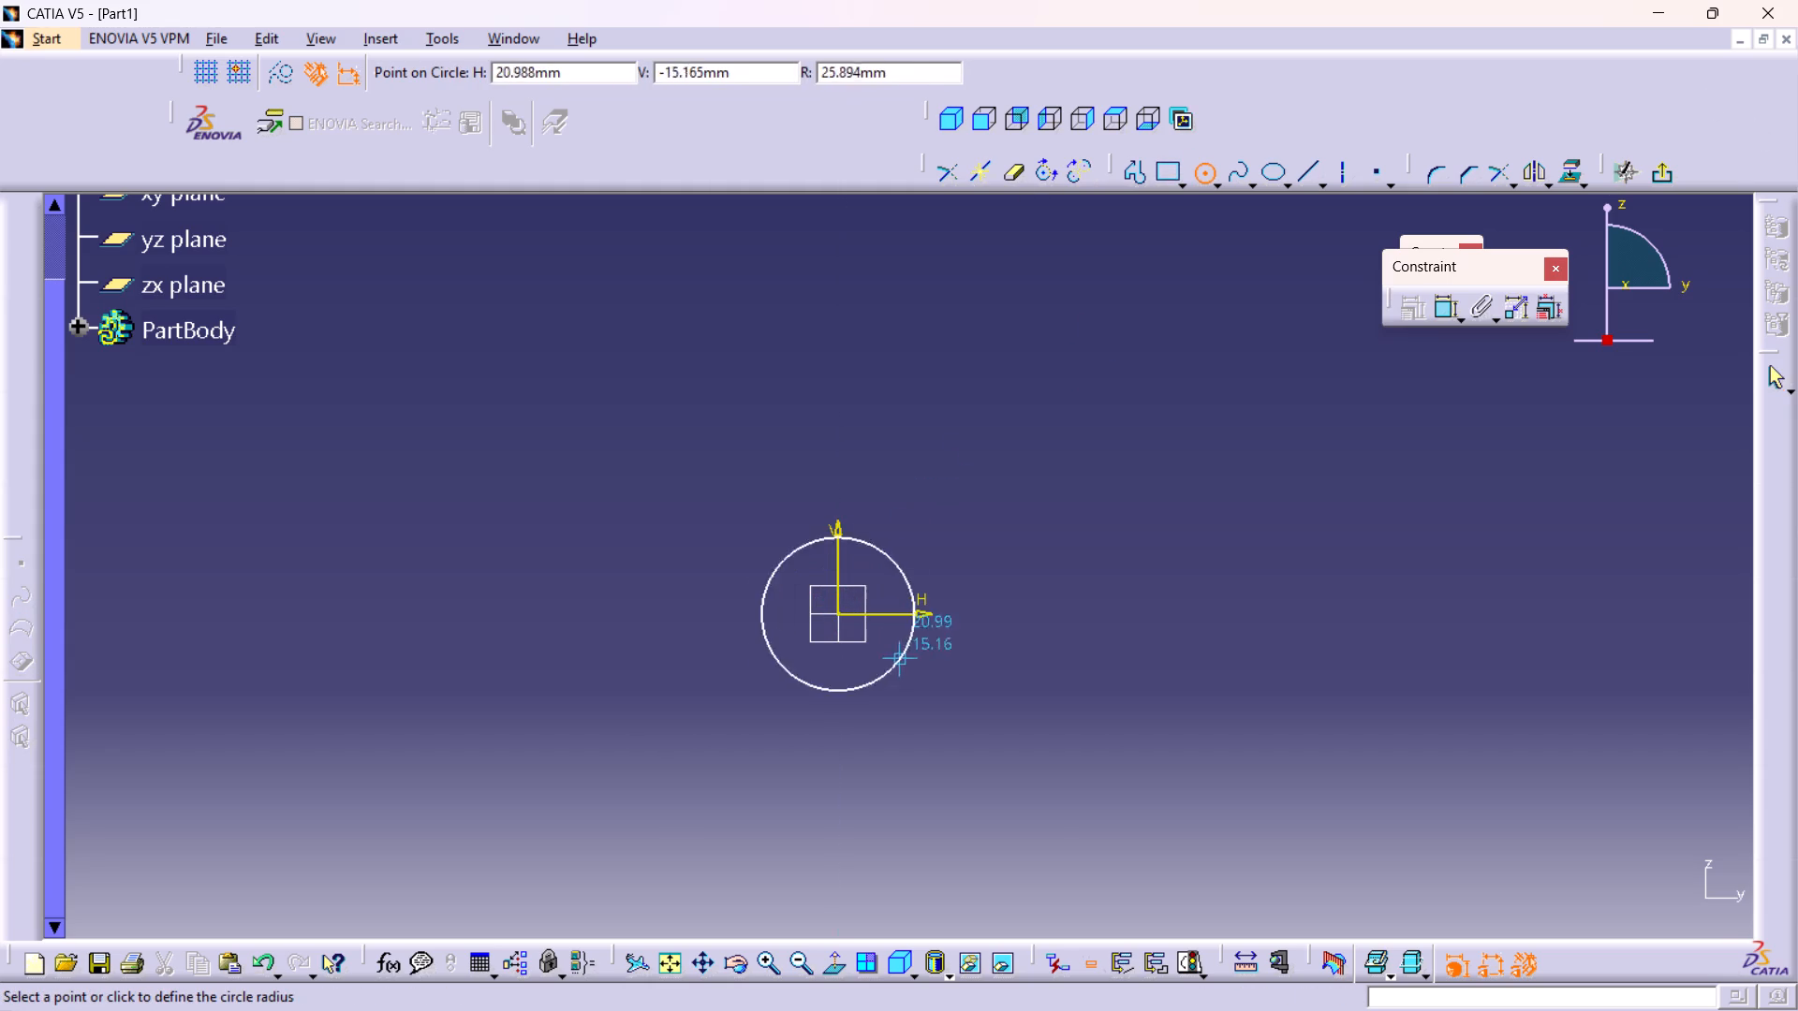
click(929, 691)
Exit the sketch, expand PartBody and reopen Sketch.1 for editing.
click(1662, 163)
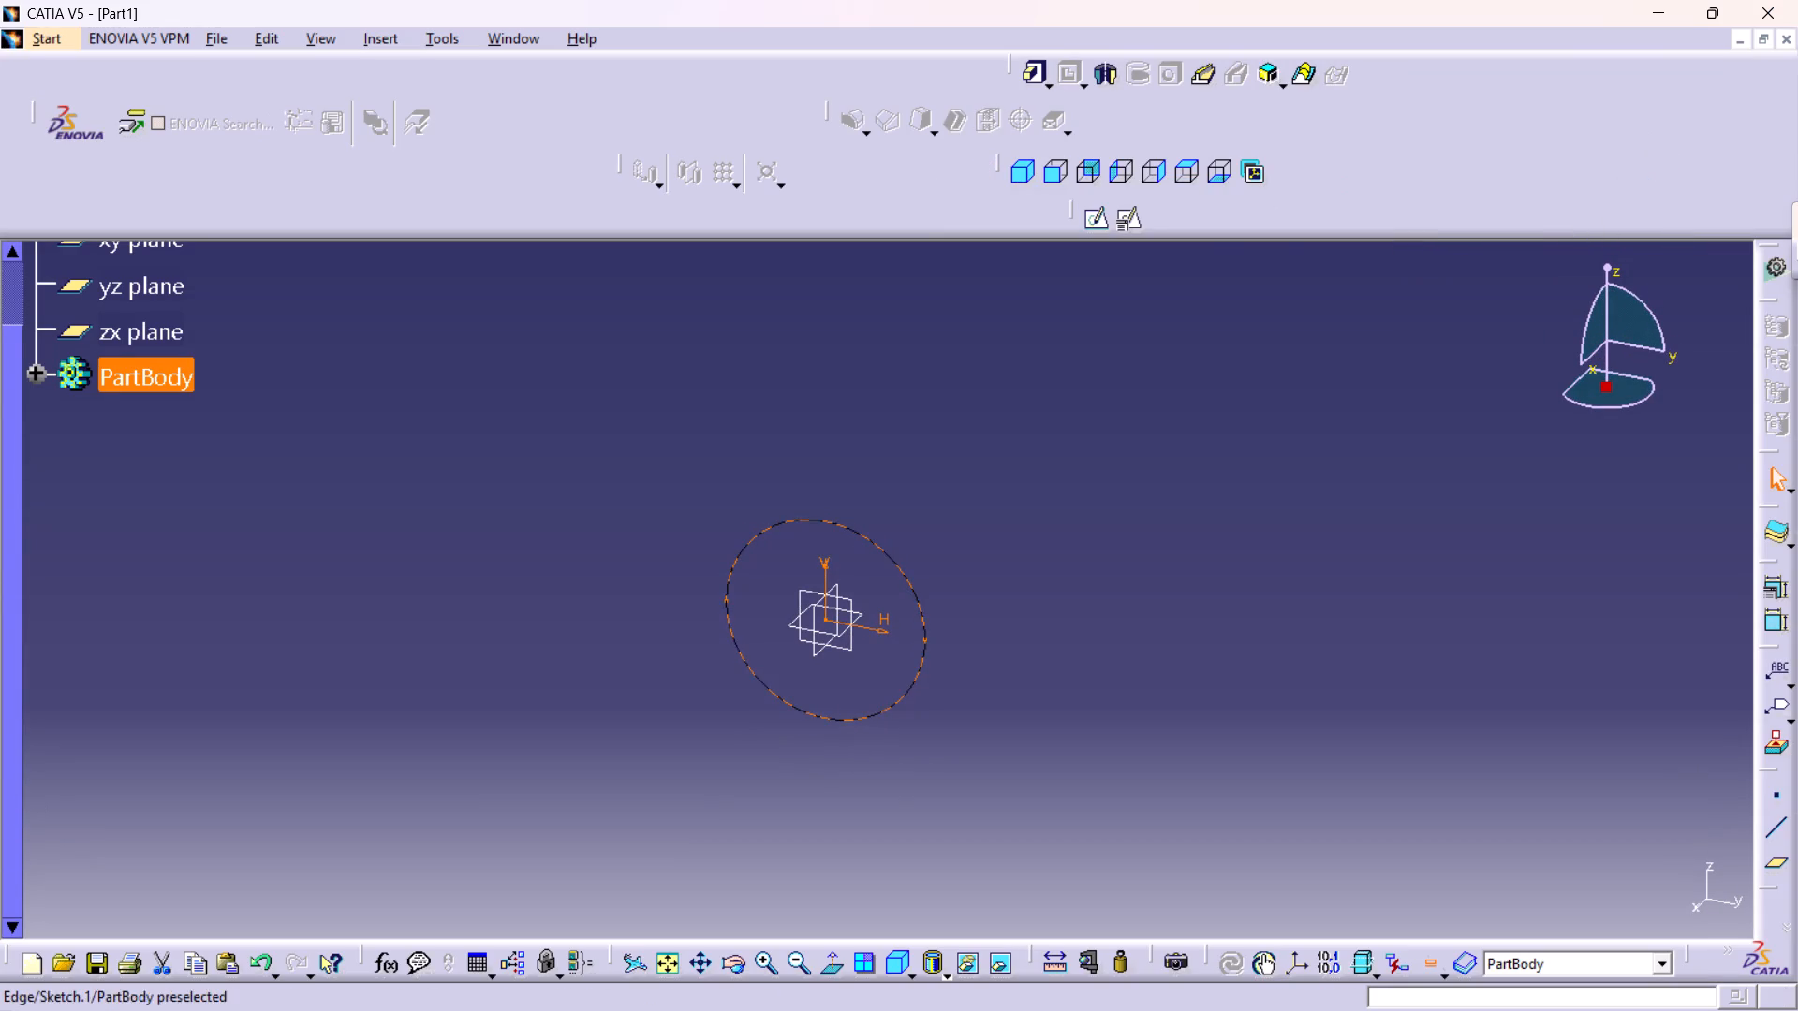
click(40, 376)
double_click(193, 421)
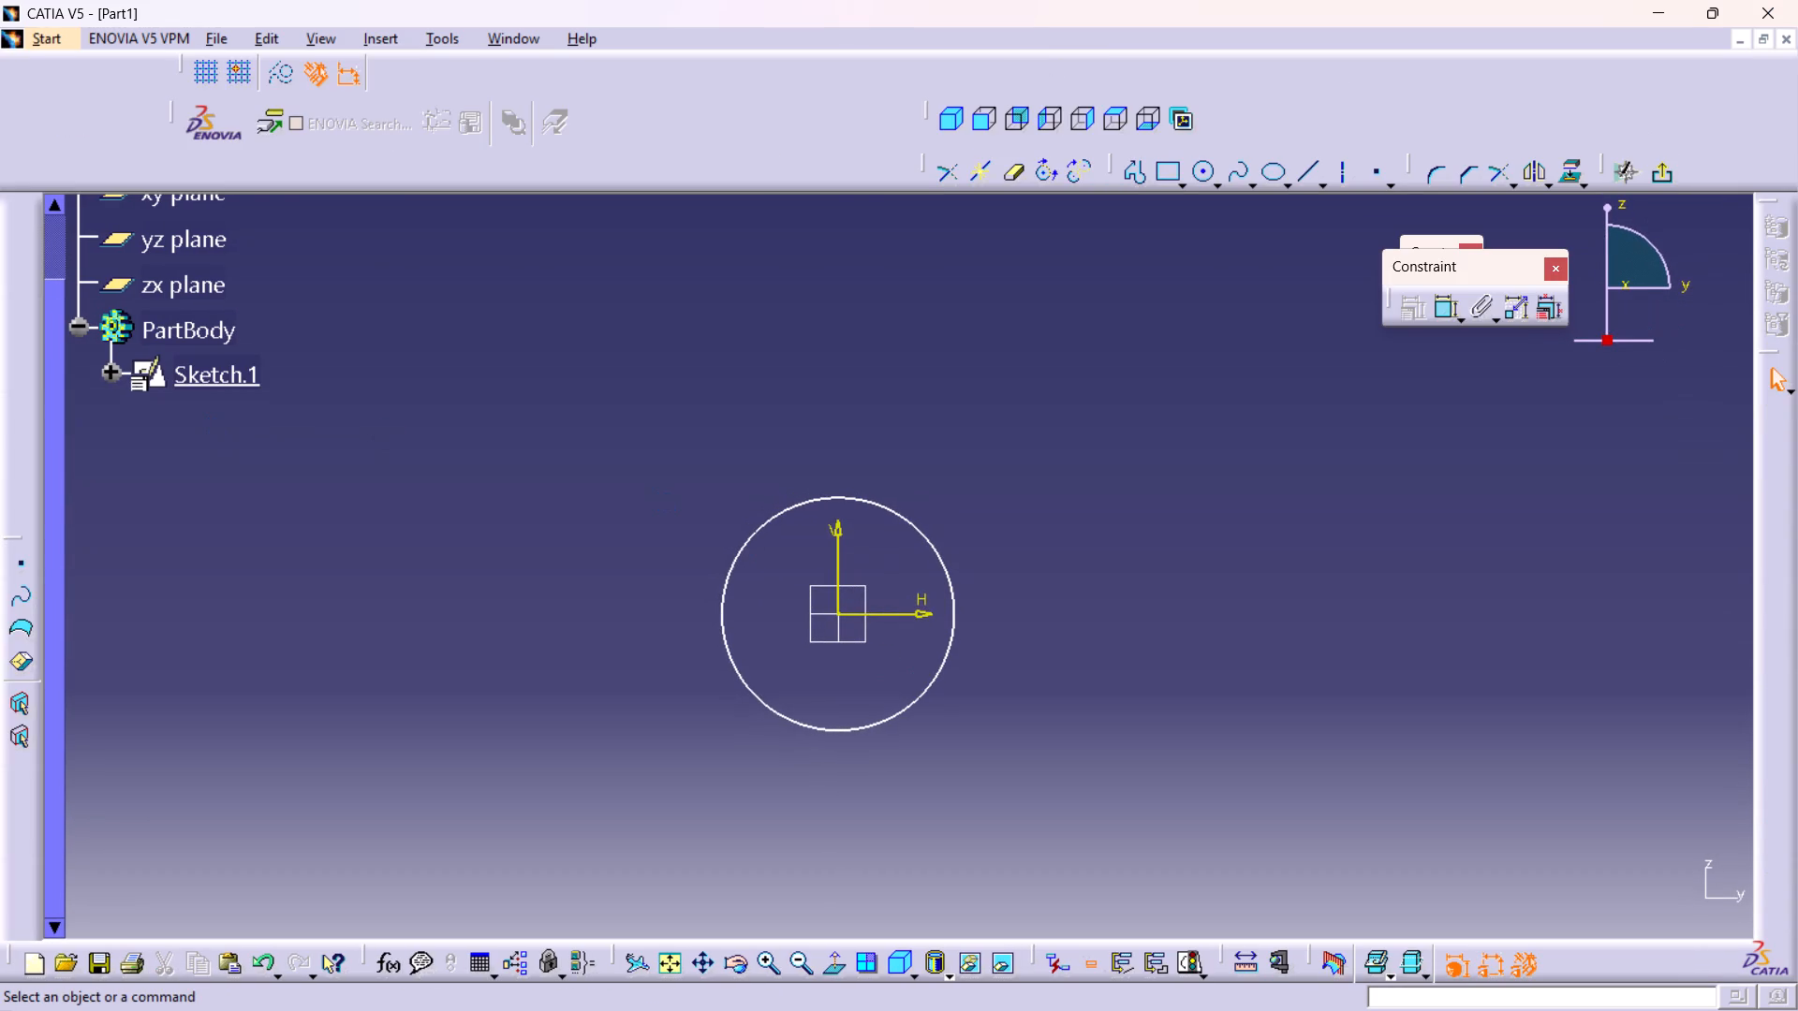
Draw a smaller concentric circle about 47 mm in diameter, centred on the sketch origin.
double_click(1199, 169)
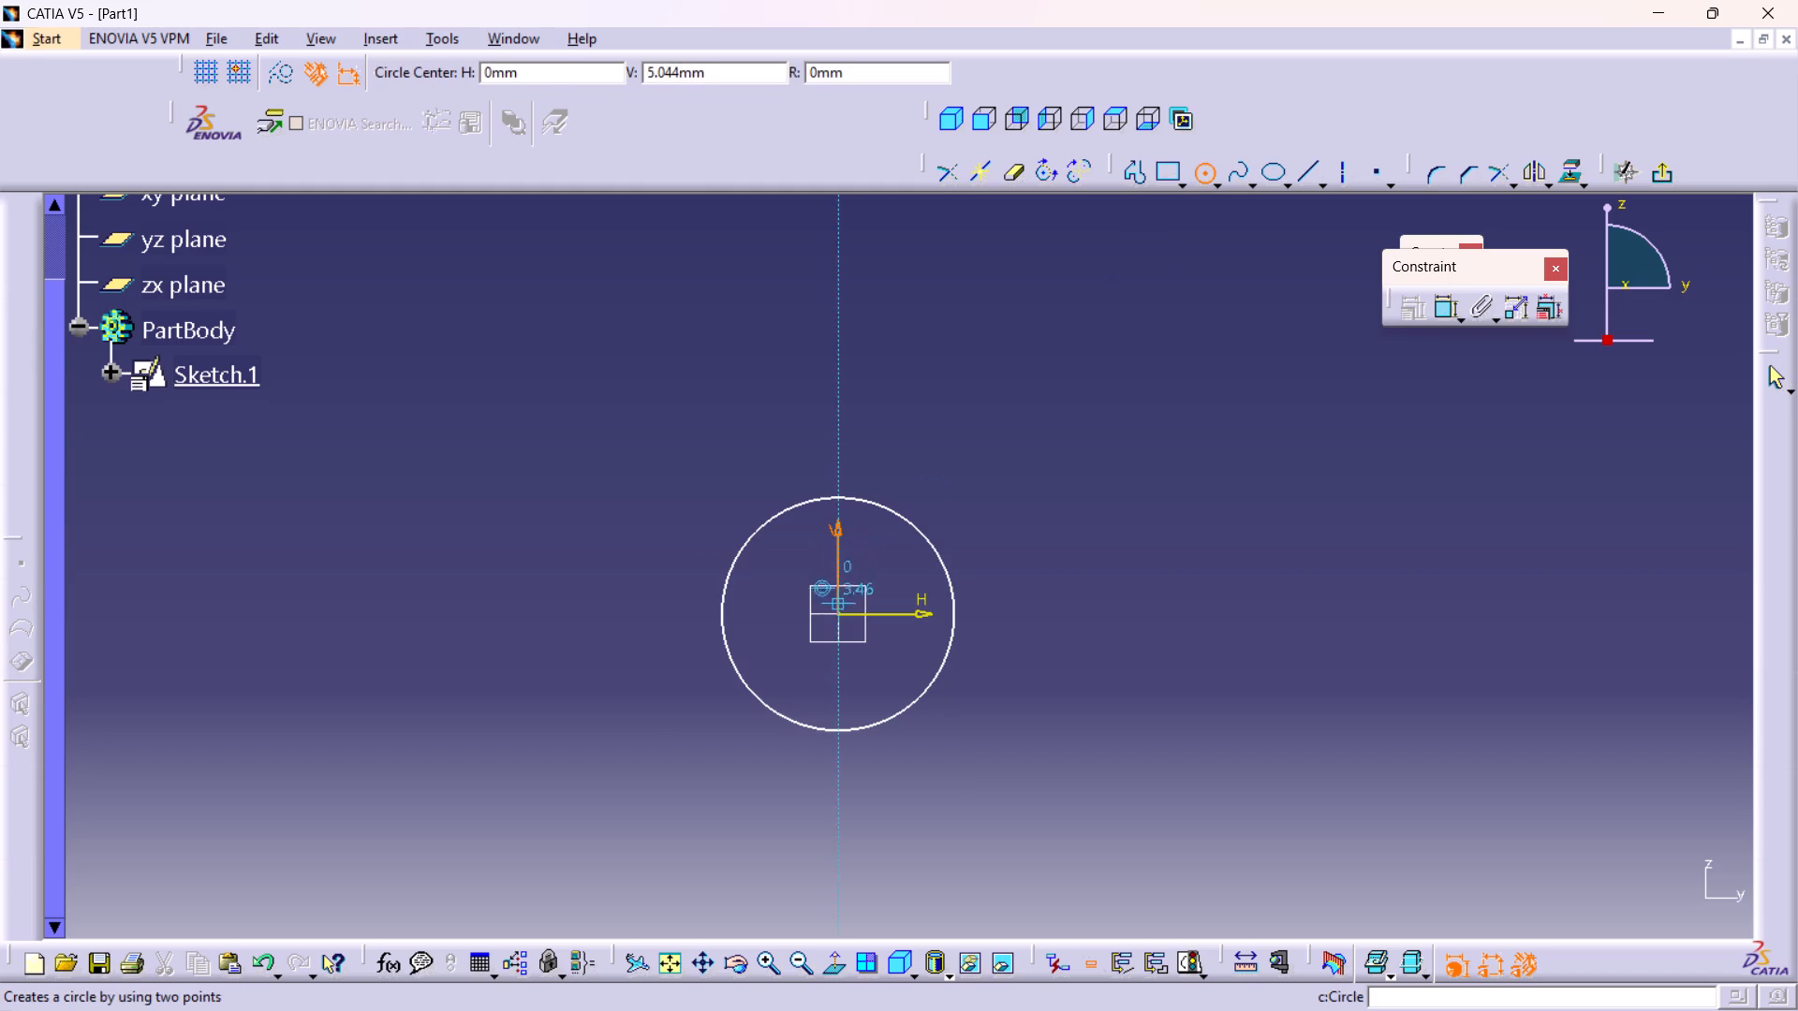
click(839, 615)
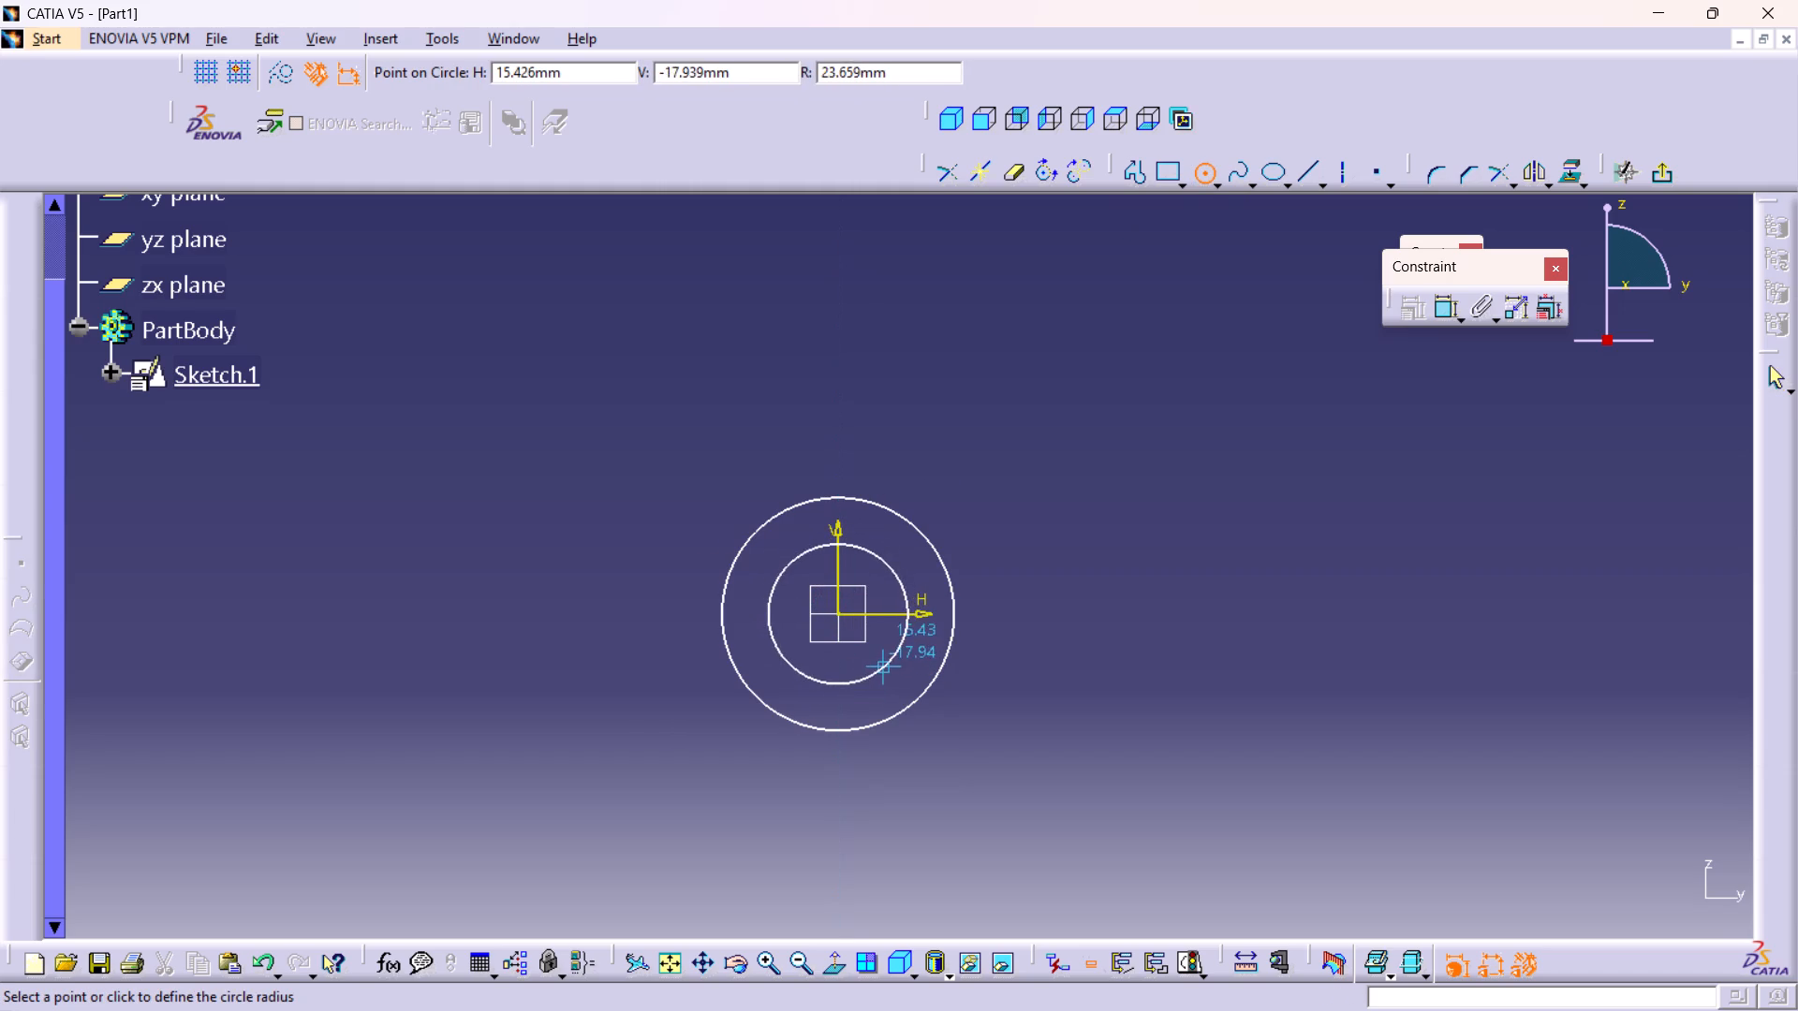
click(883, 664)
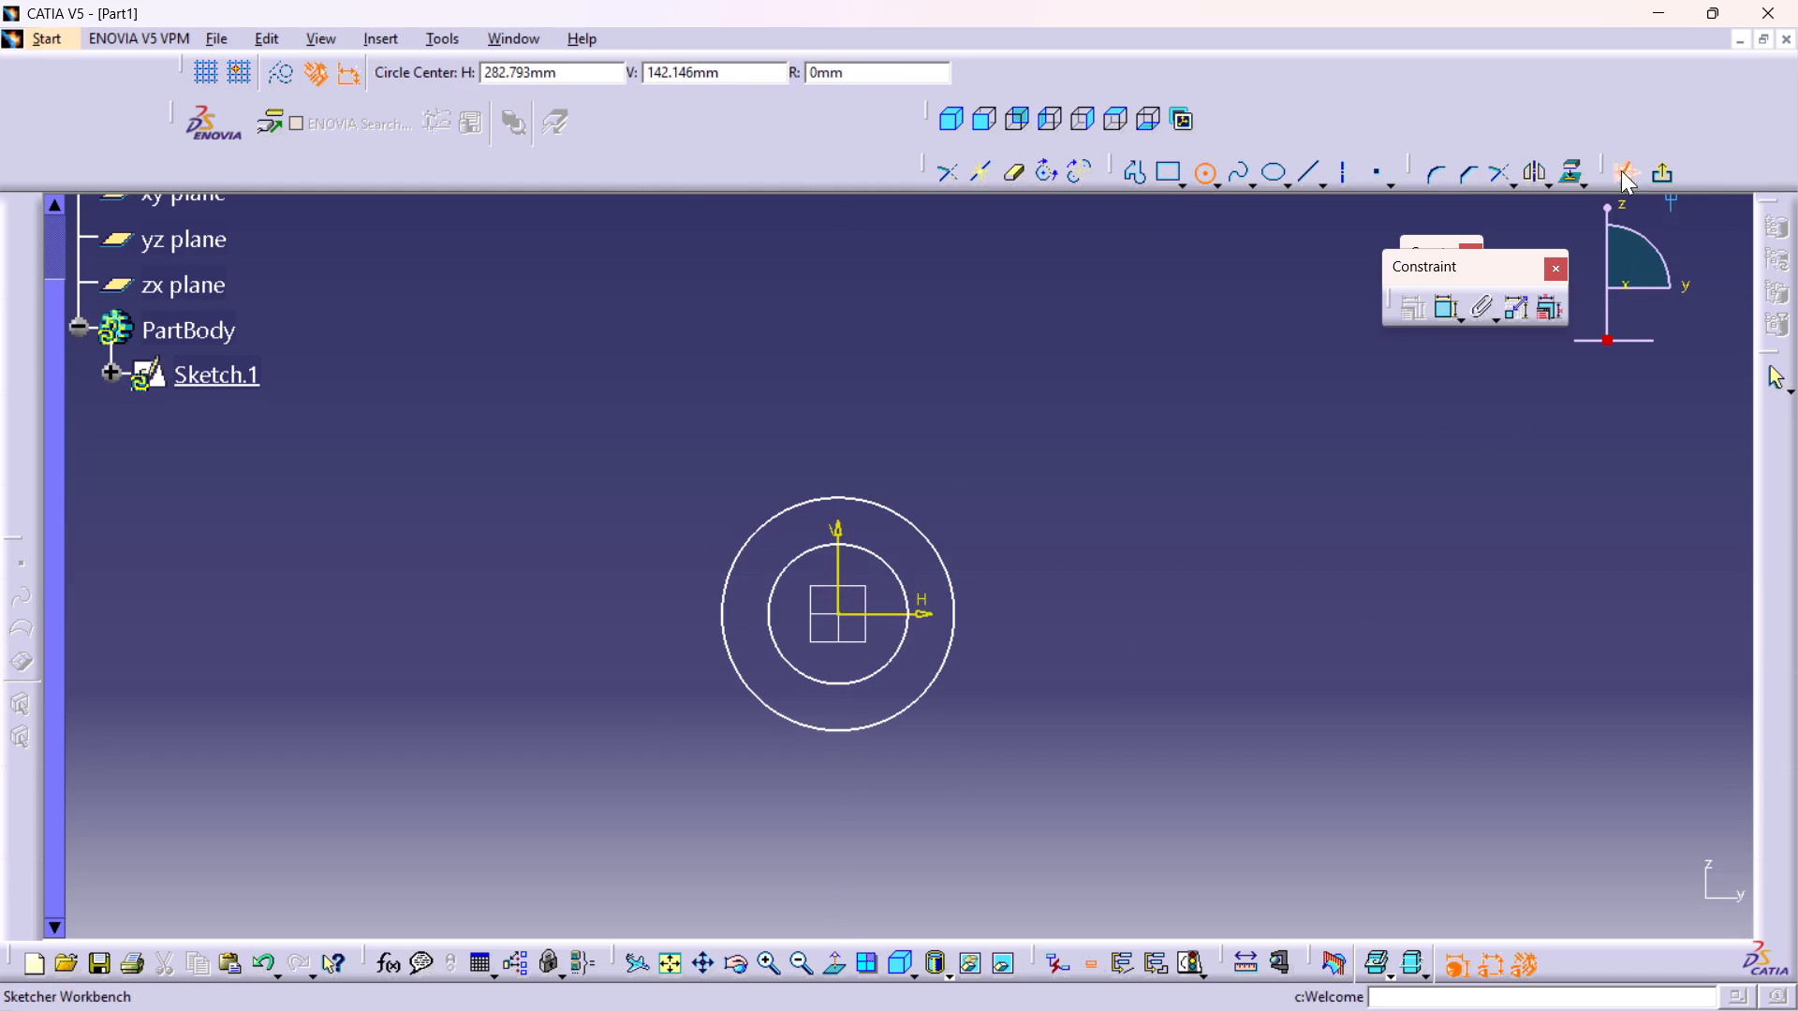
Add diameter constraints to the outer and inner circles.
double_click(1451, 300)
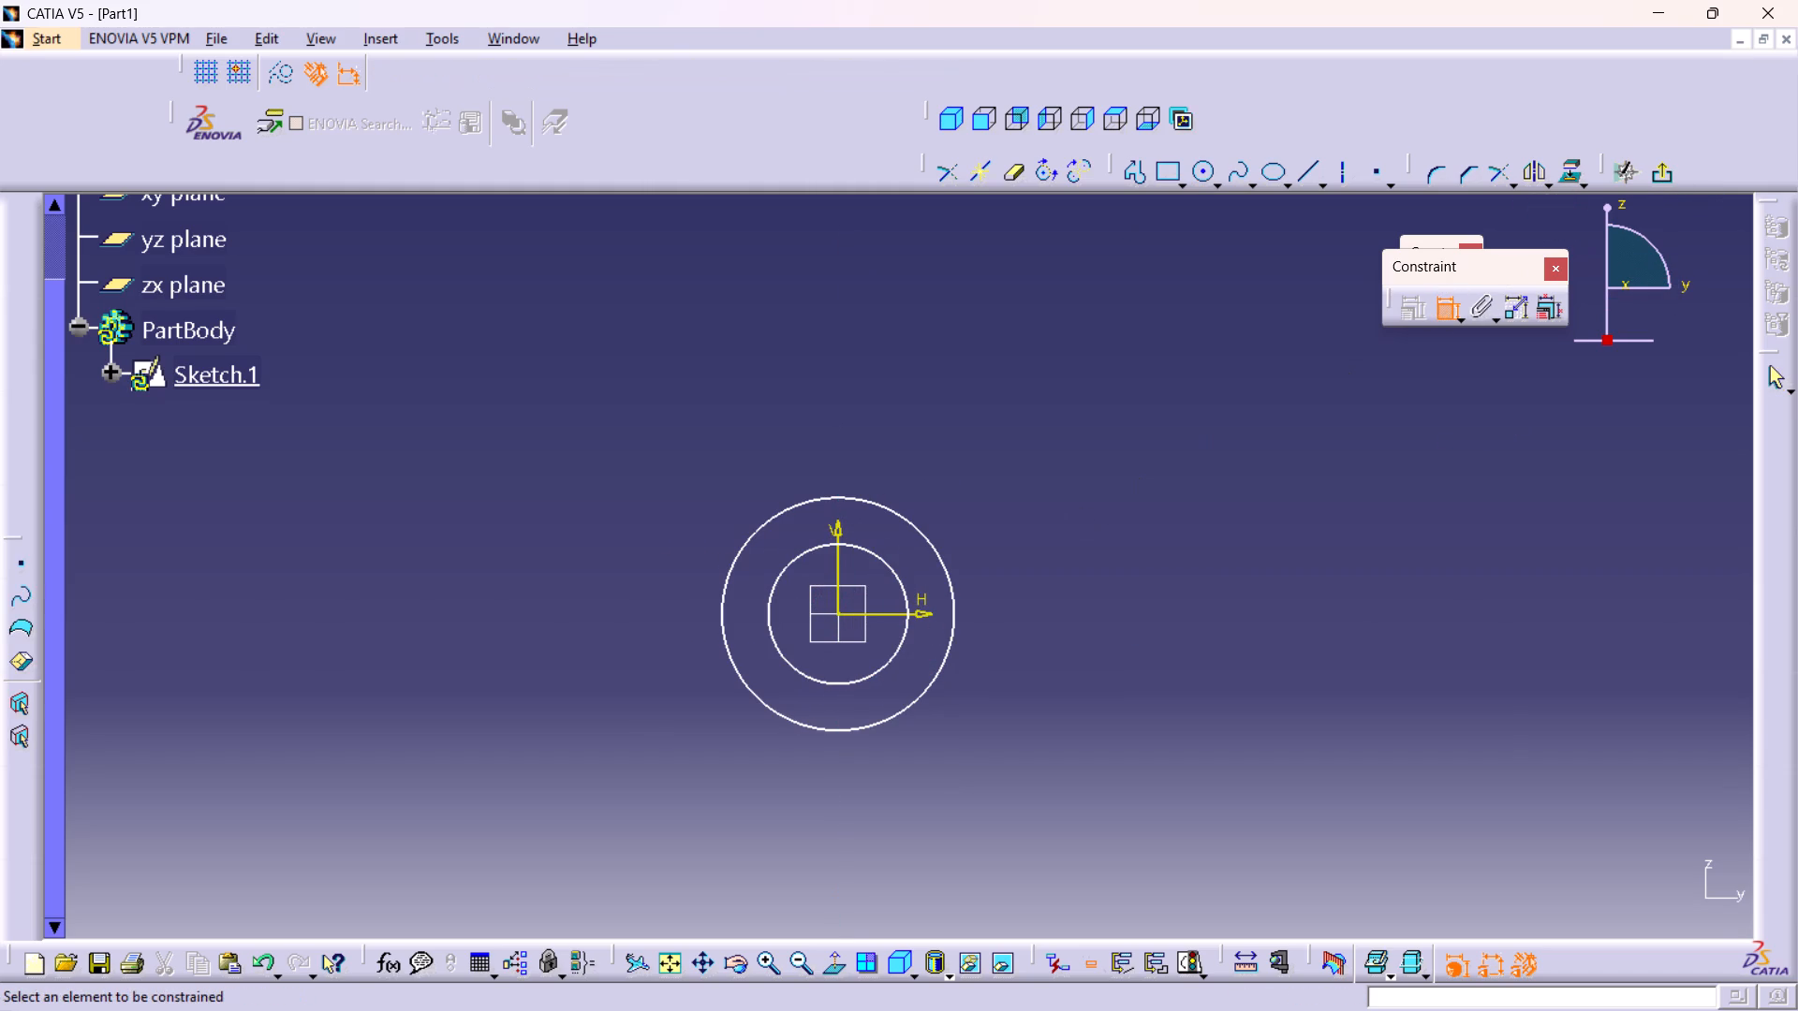
click(931, 536)
click(1024, 402)
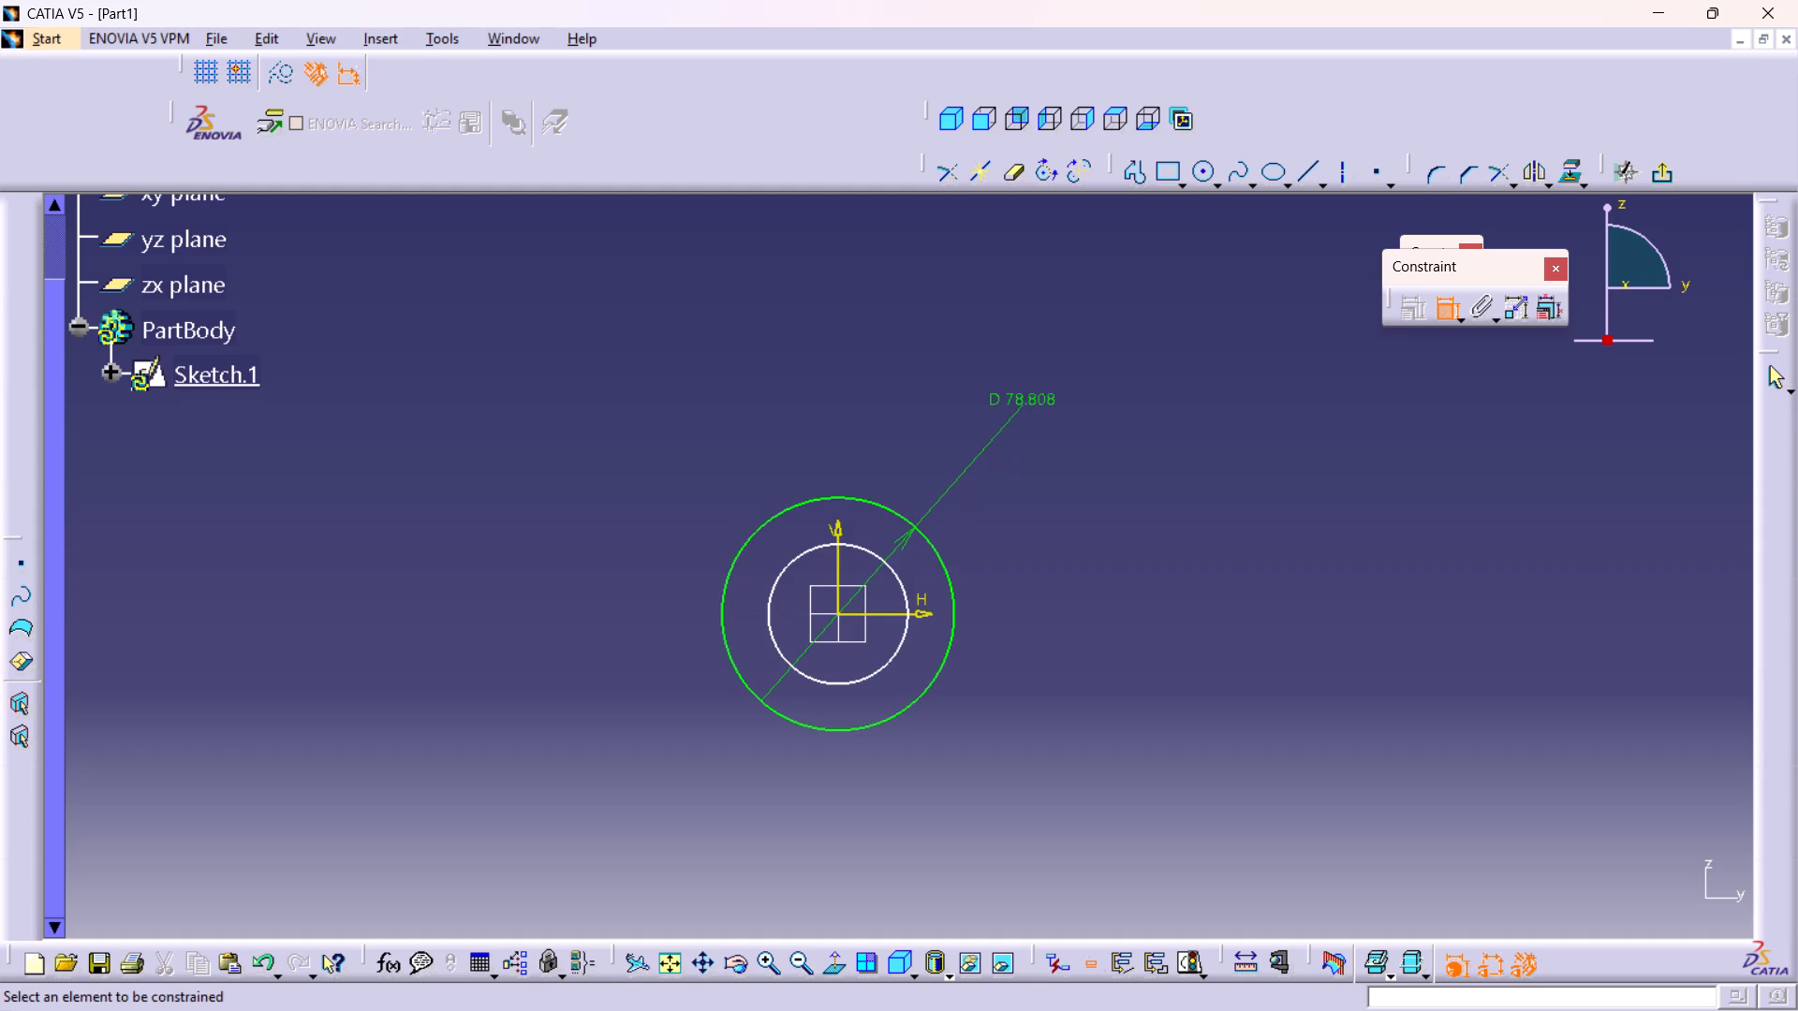
click(896, 578)
click(1066, 472)
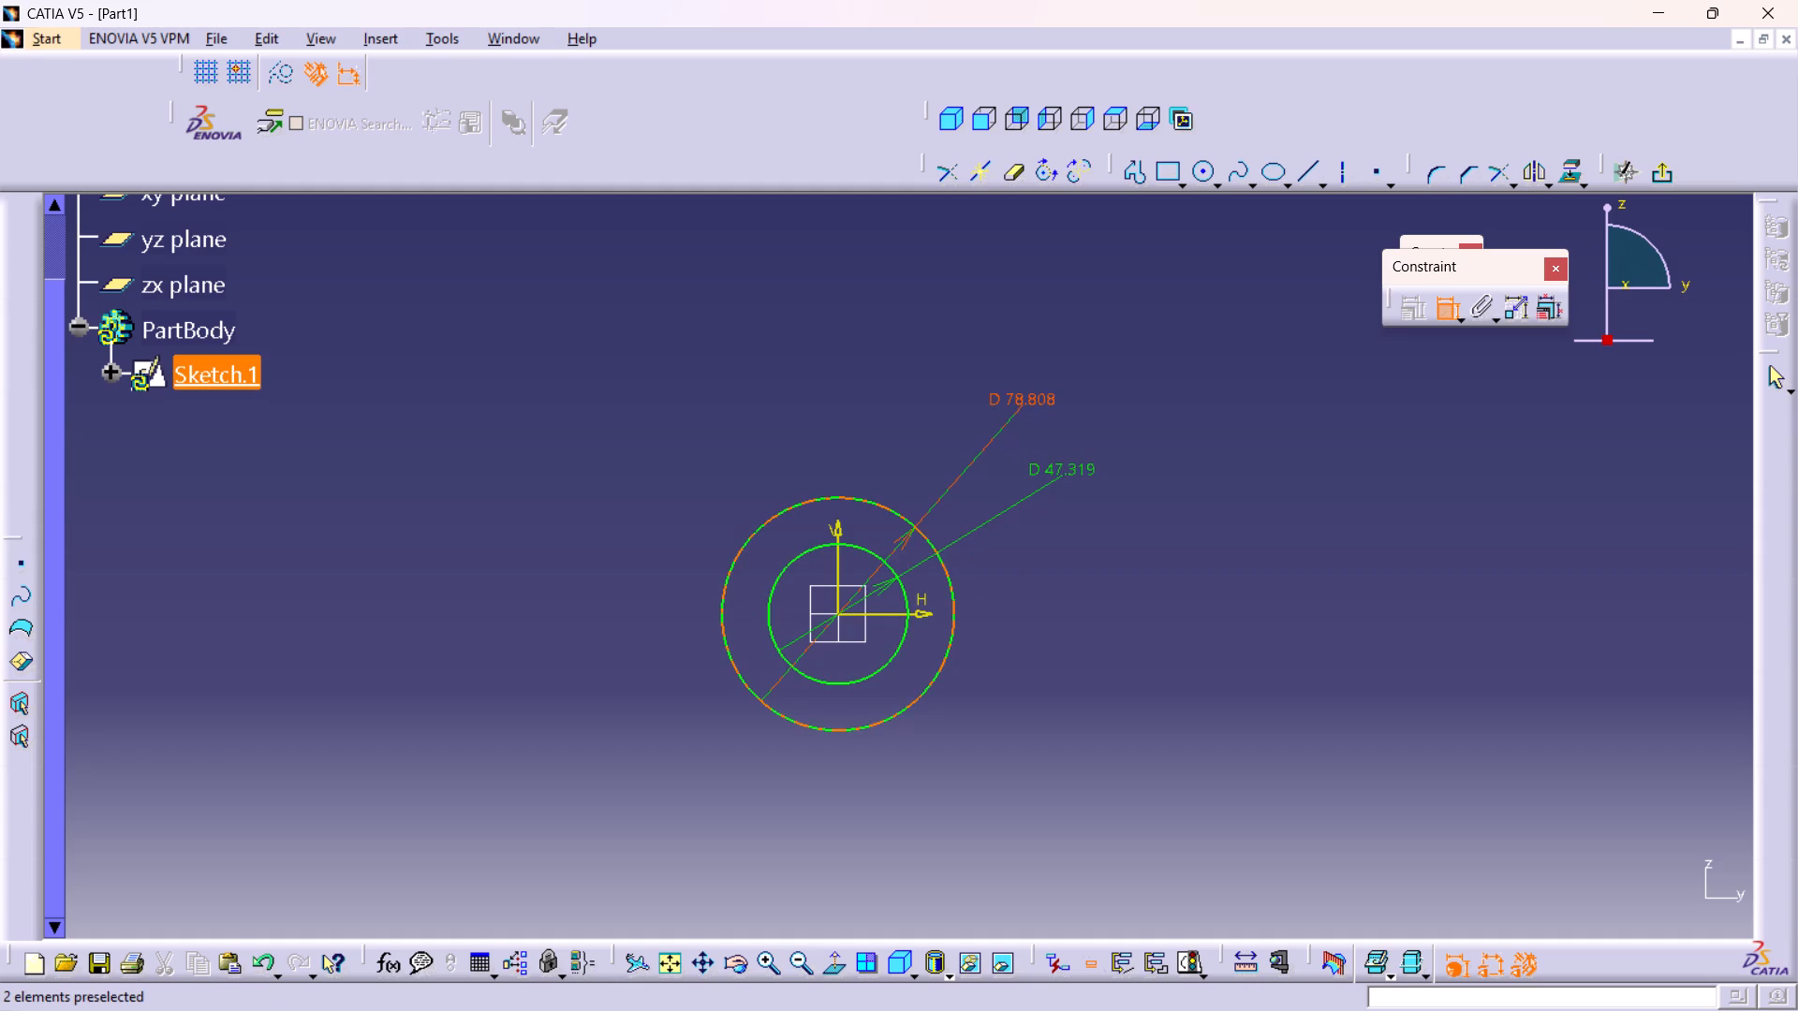
Set the outer circle's diameter to 50 mm and the inner circle's diameter to 25 mm.
click(1026, 396)
click(1026, 396)
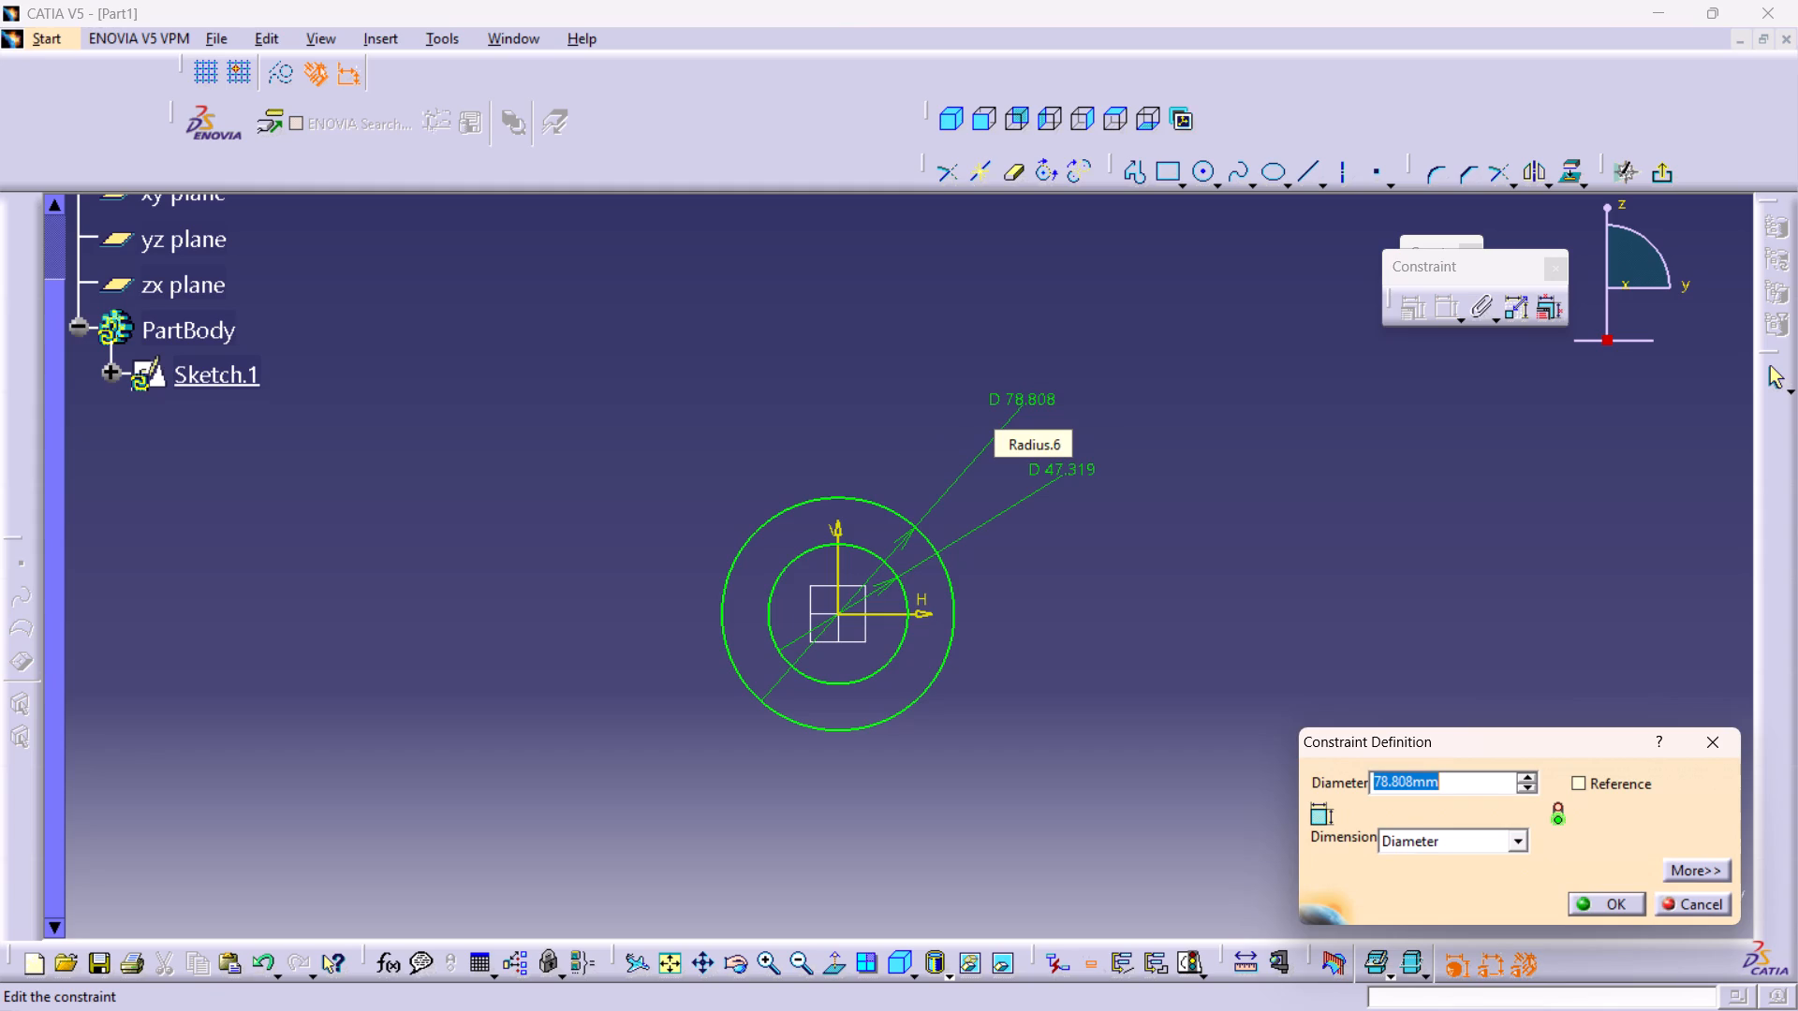
text(50)
key(Return)
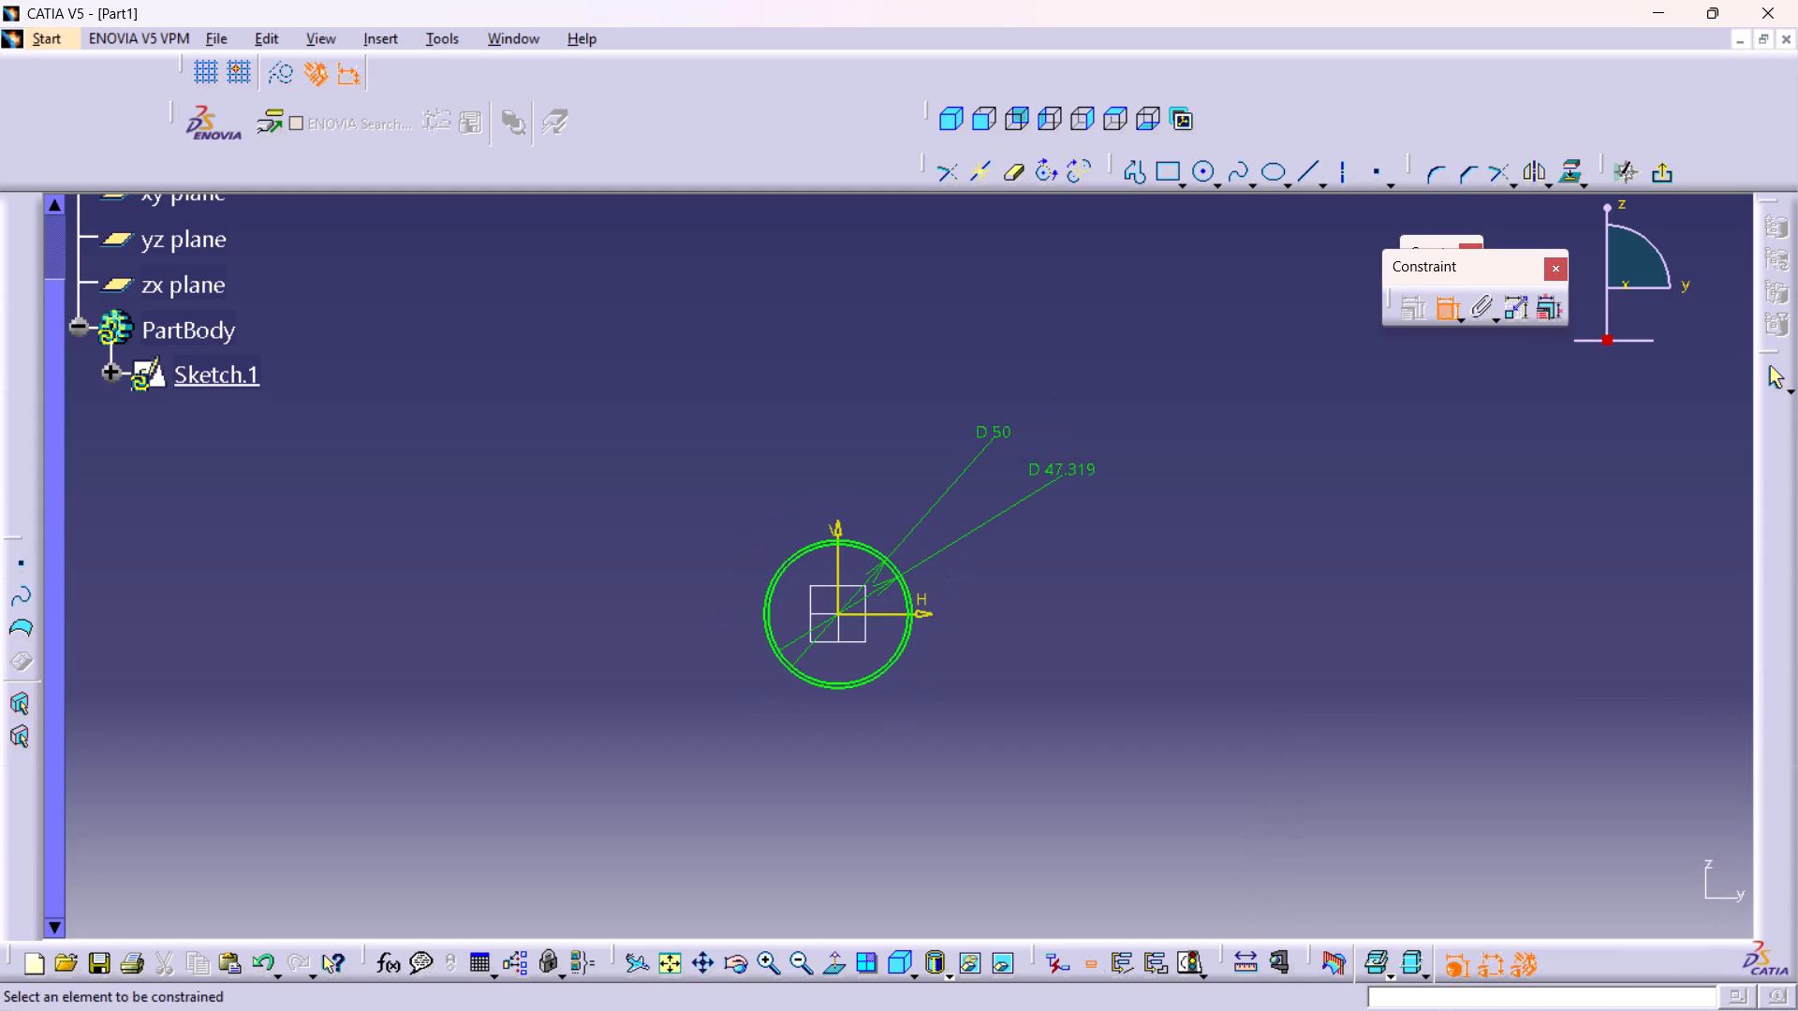
double_click(1074, 466)
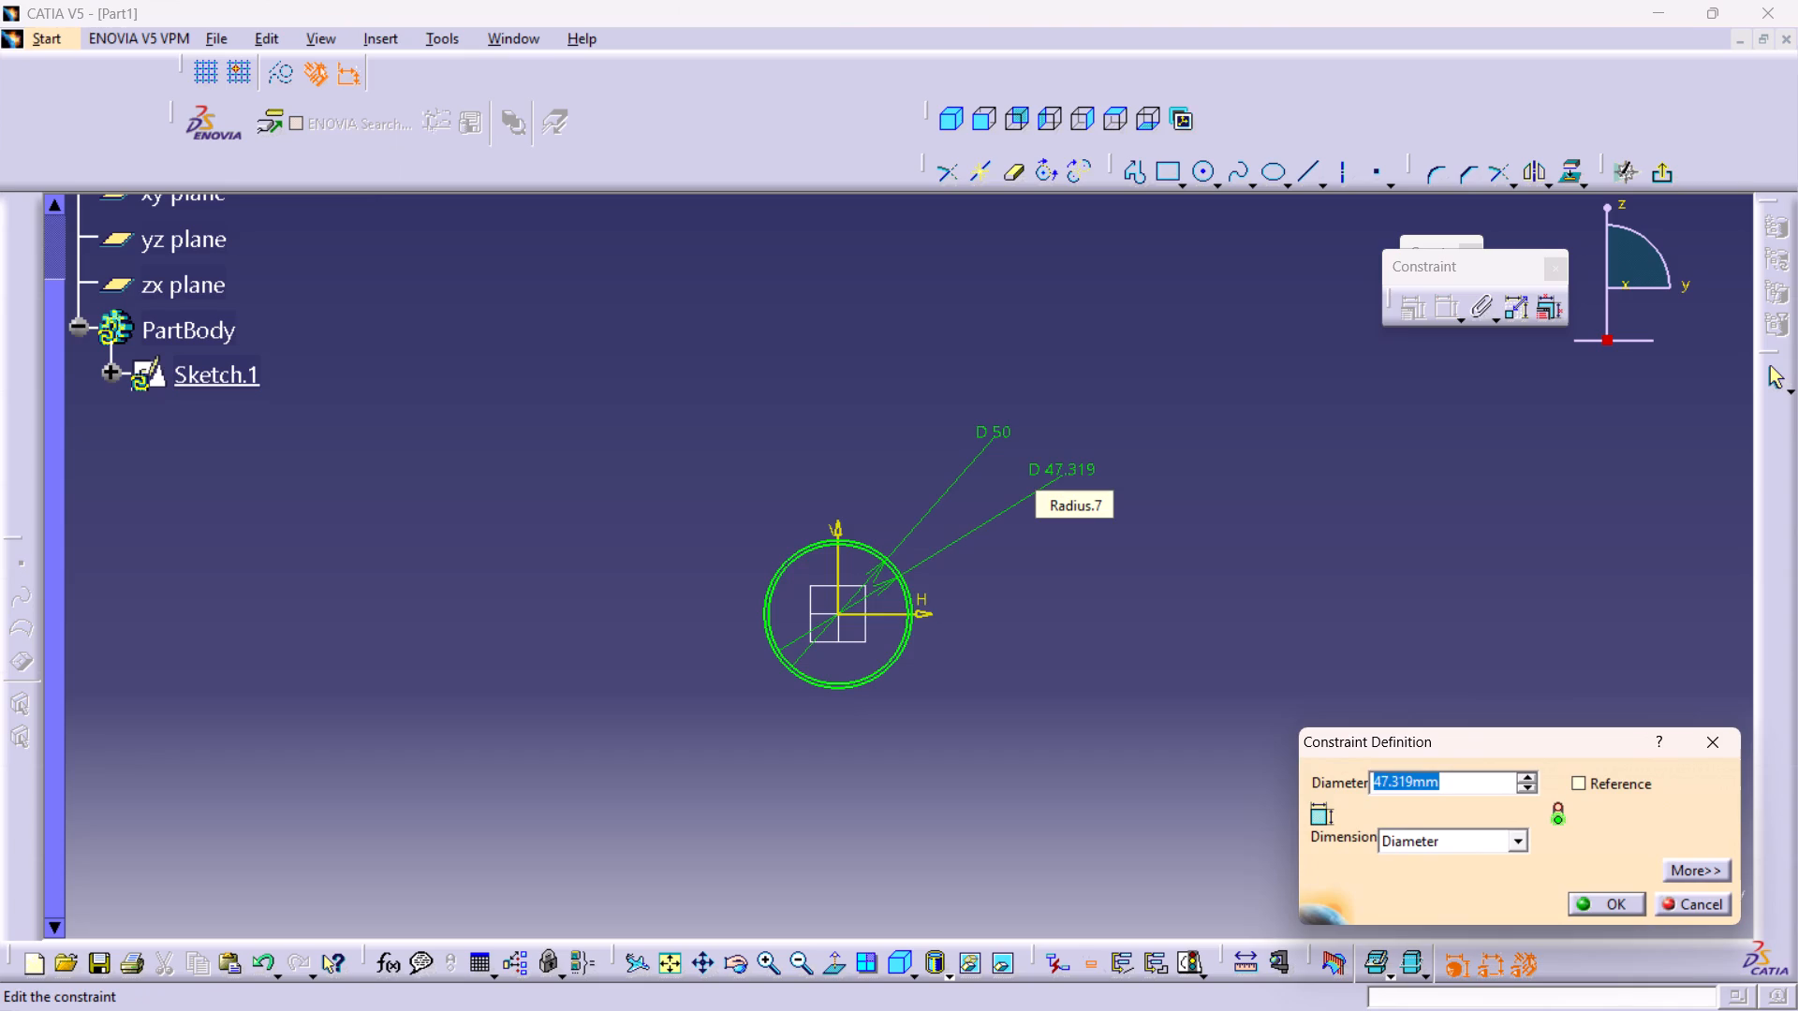
text(25)
key(Return)
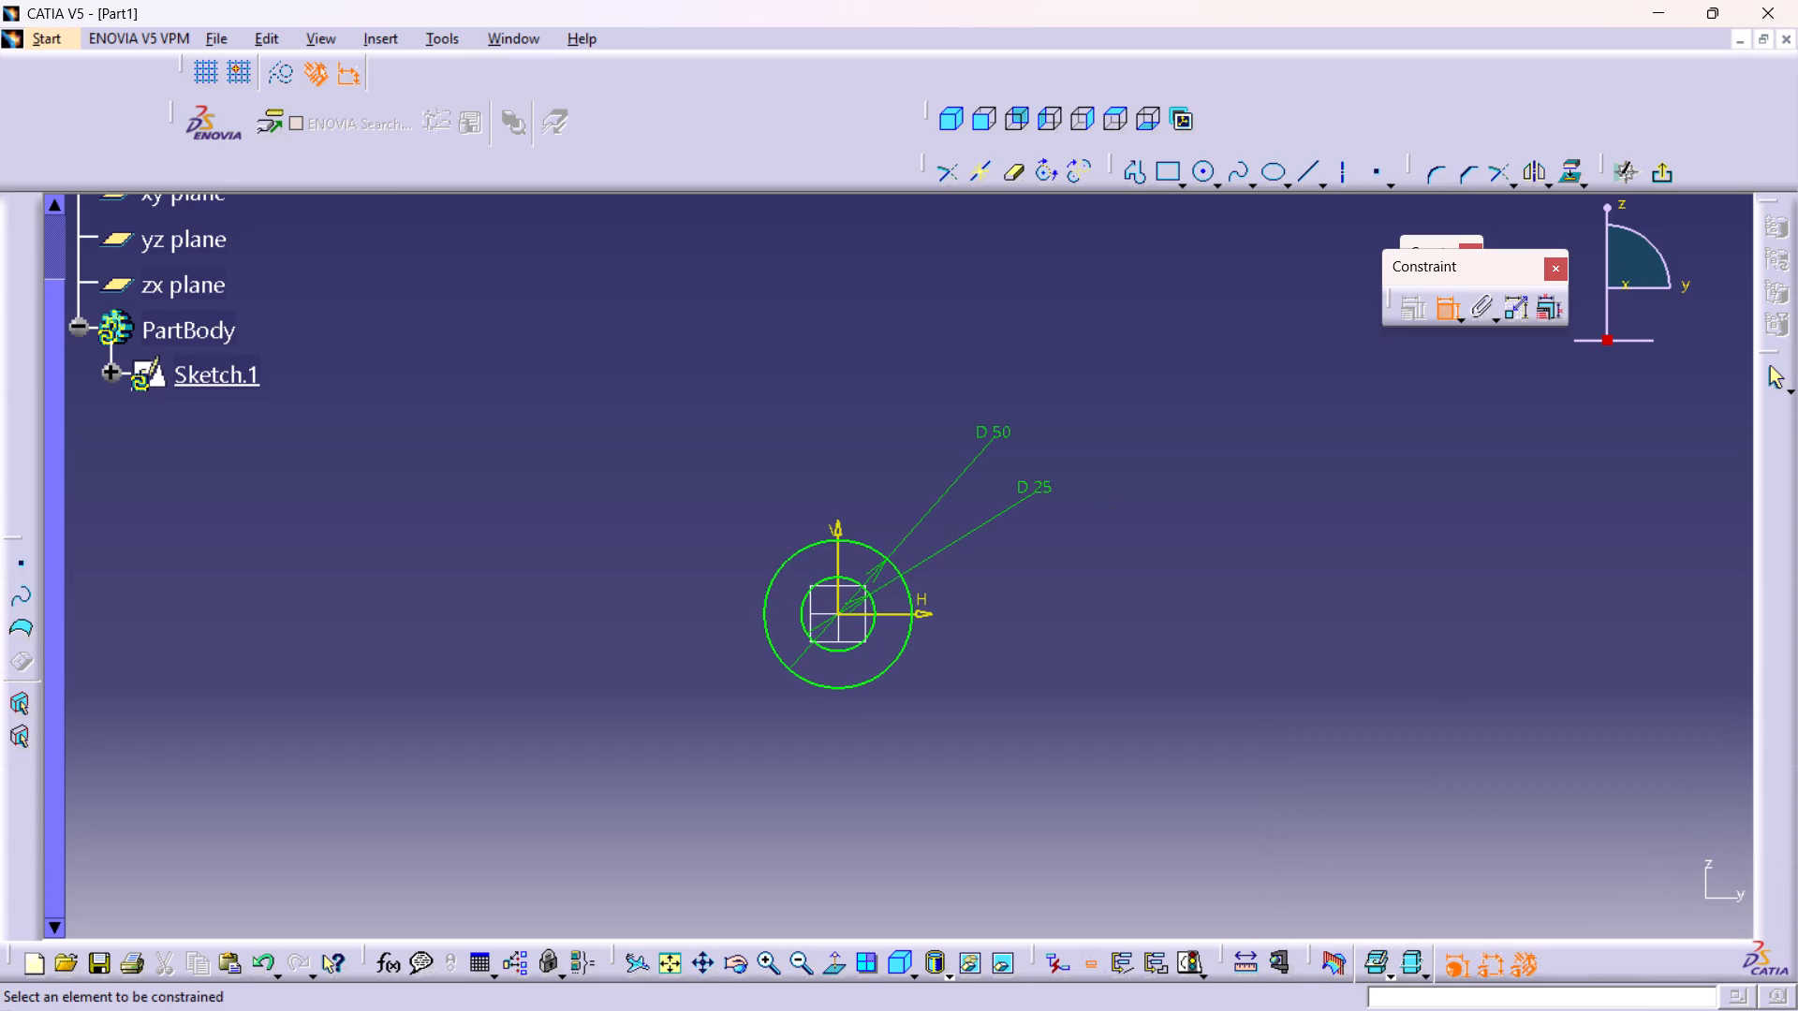
Draw an open U-shaped profile left of the circles, with horizontal lines about 53 mm long joined by a vertical line about 13 mm long.
middle_drag(1027, 594, 1035, 546)
right_click(1027, 594)
right_click(1027, 572)
right_click(1035, 546)
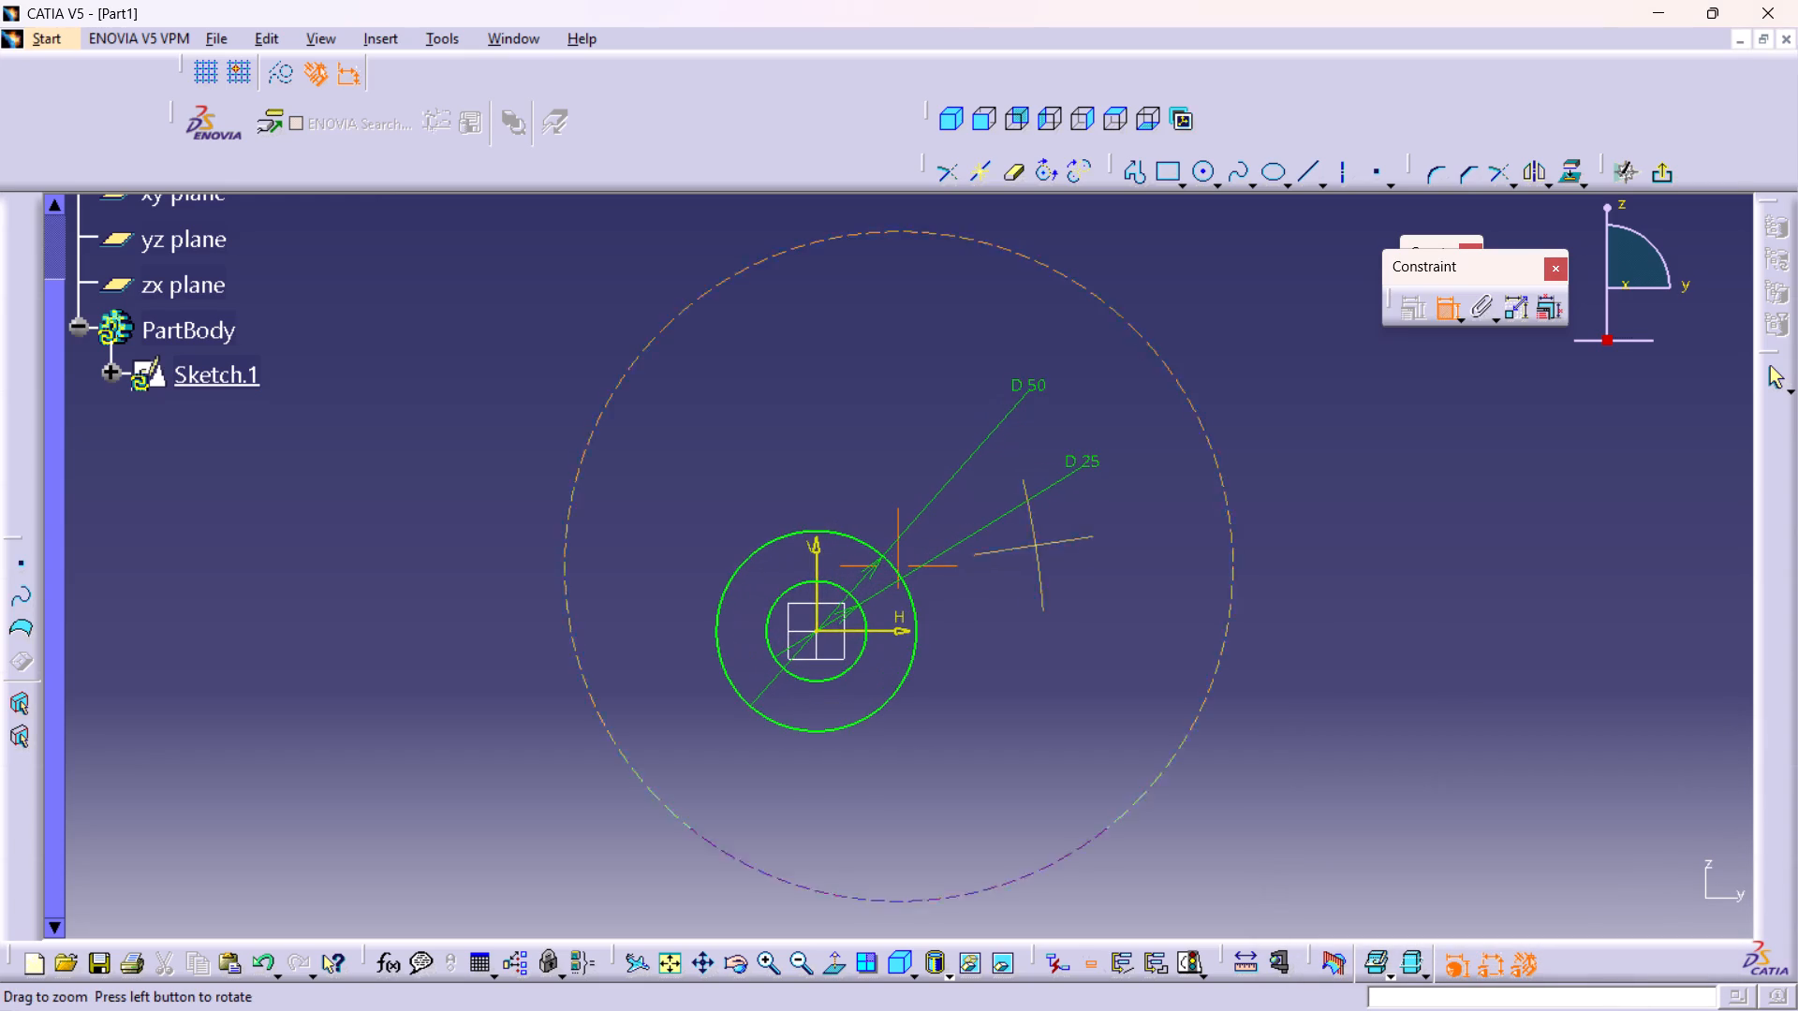
middle_drag(1035, 546, 1039, 444)
scroll(1039, 453, up, 1)
middle_drag(1007, 559, 1122, 484)
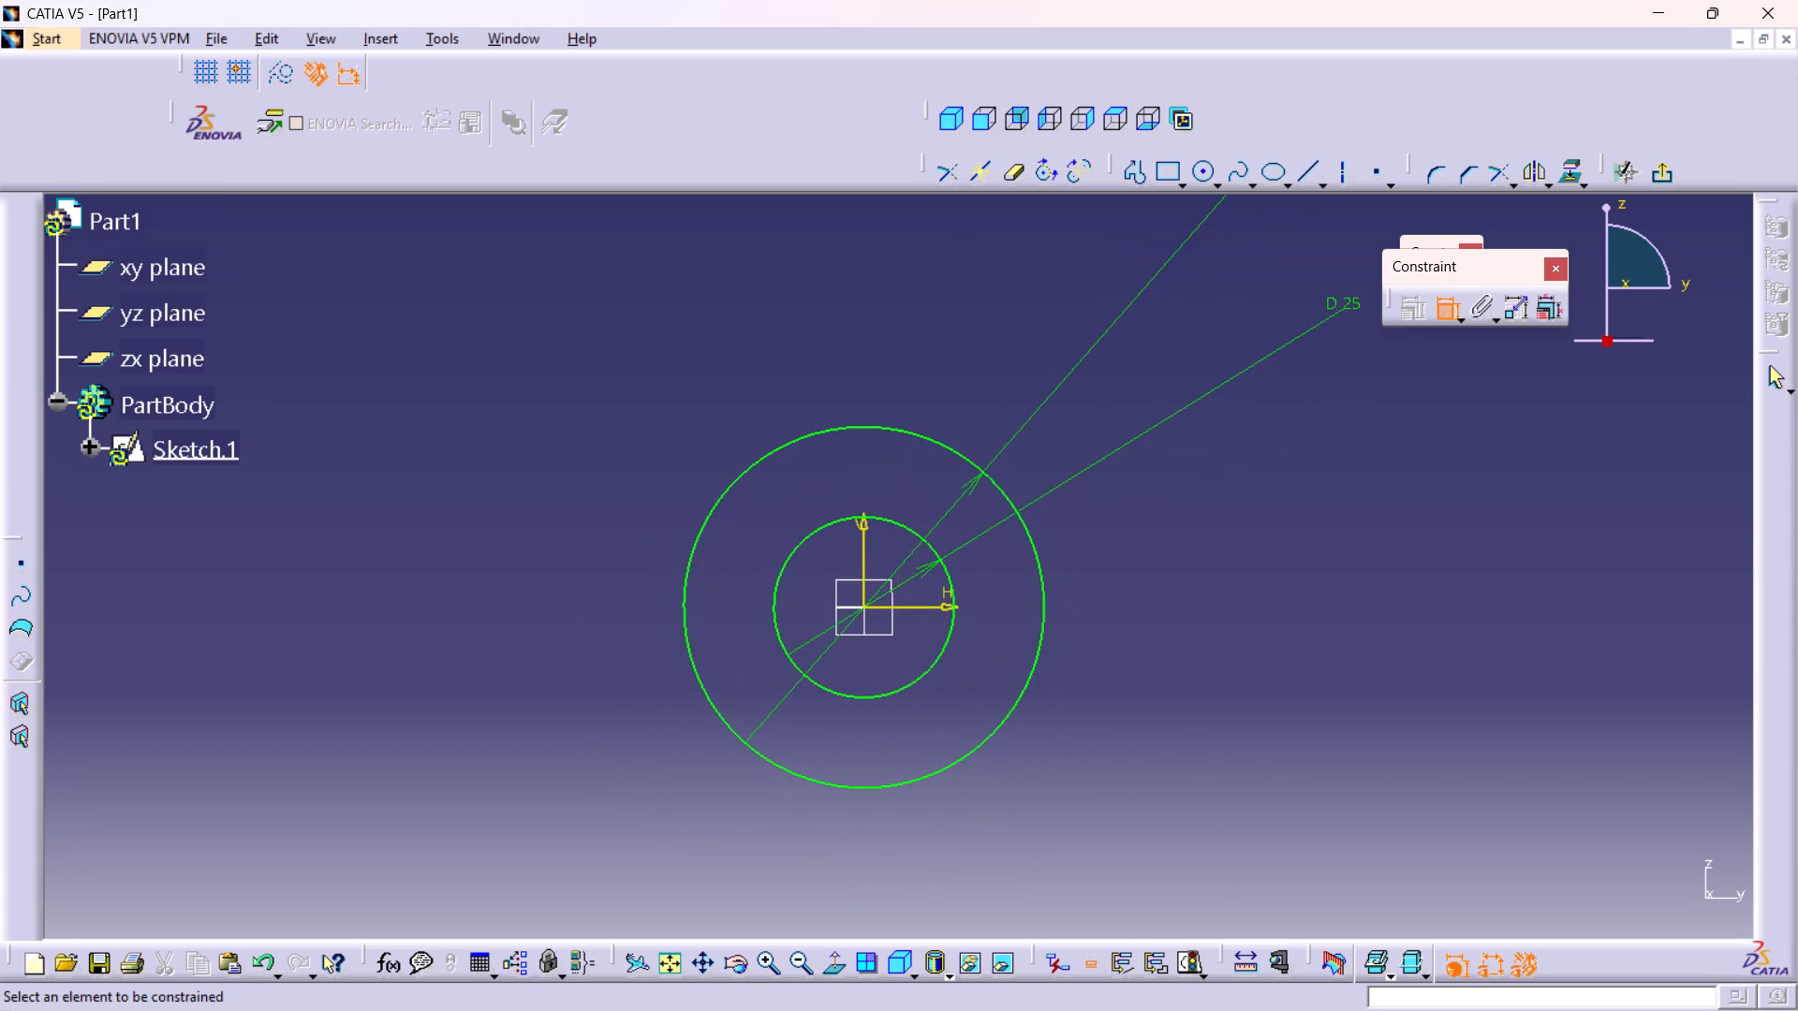
double_click(1142, 173)
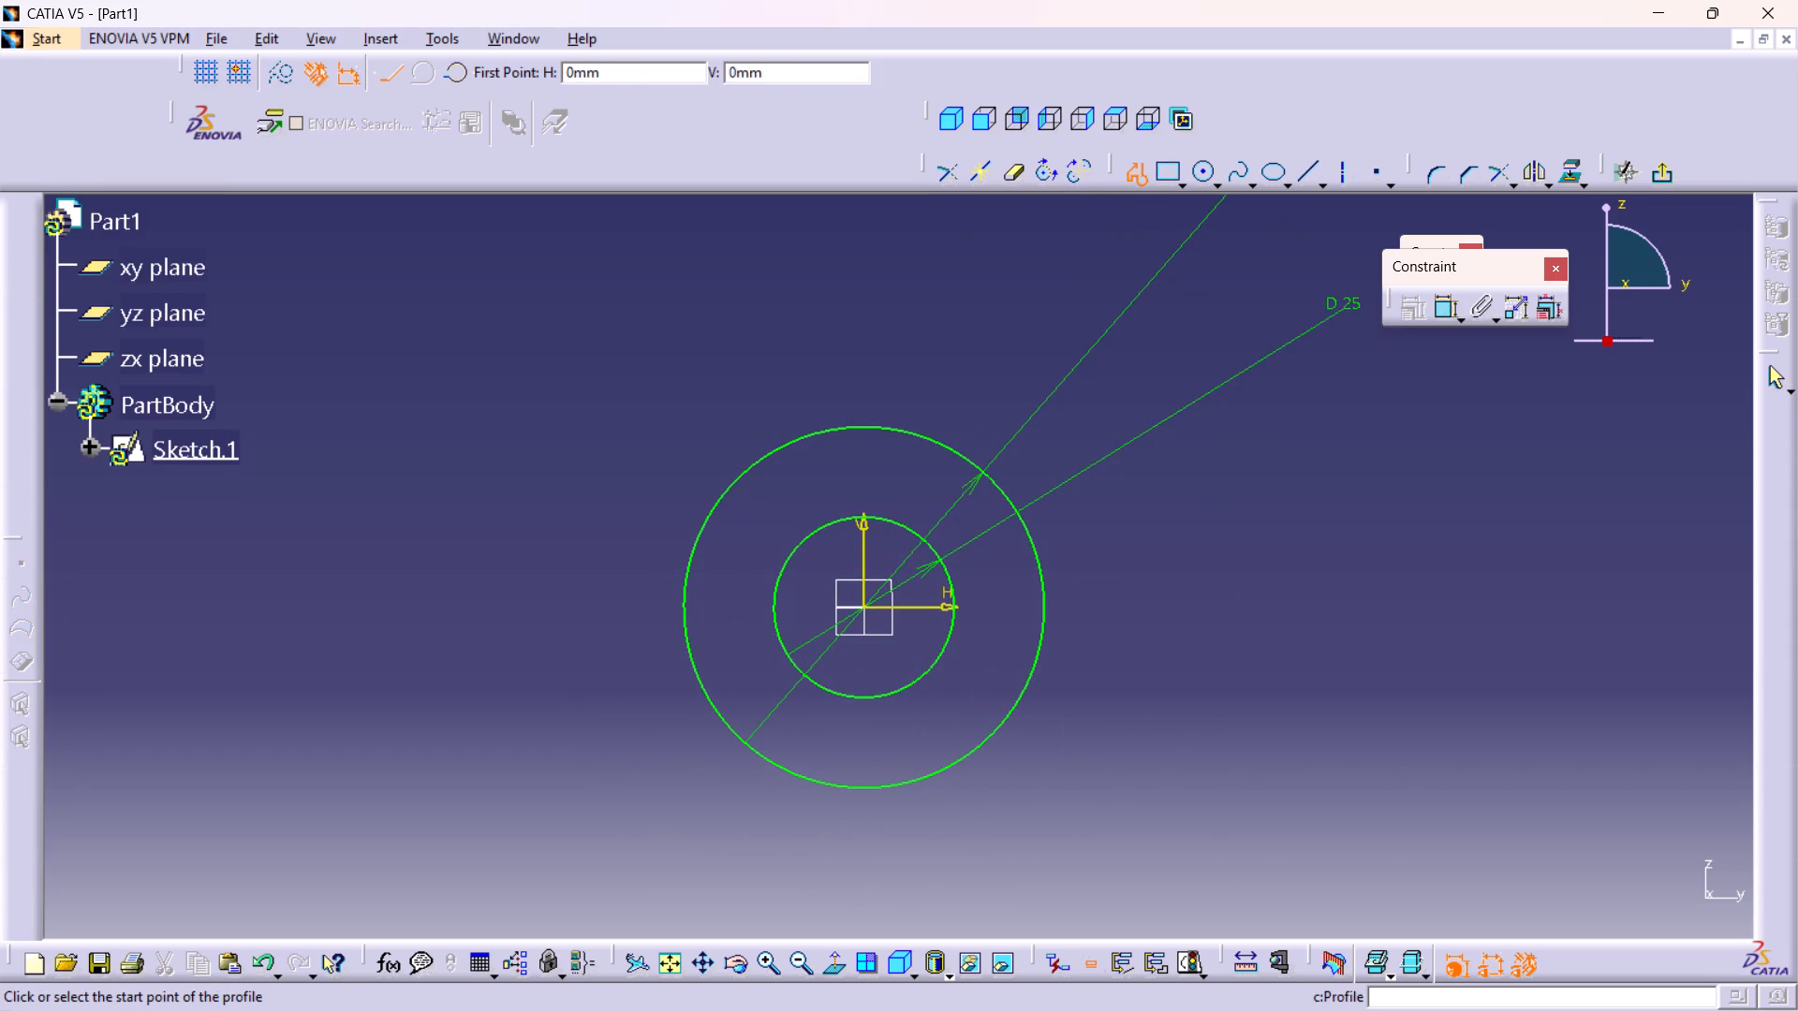
middle_drag(977, 462, 989, 519)
right_click(977, 462)
middle_drag(964, 592, 999, 531)
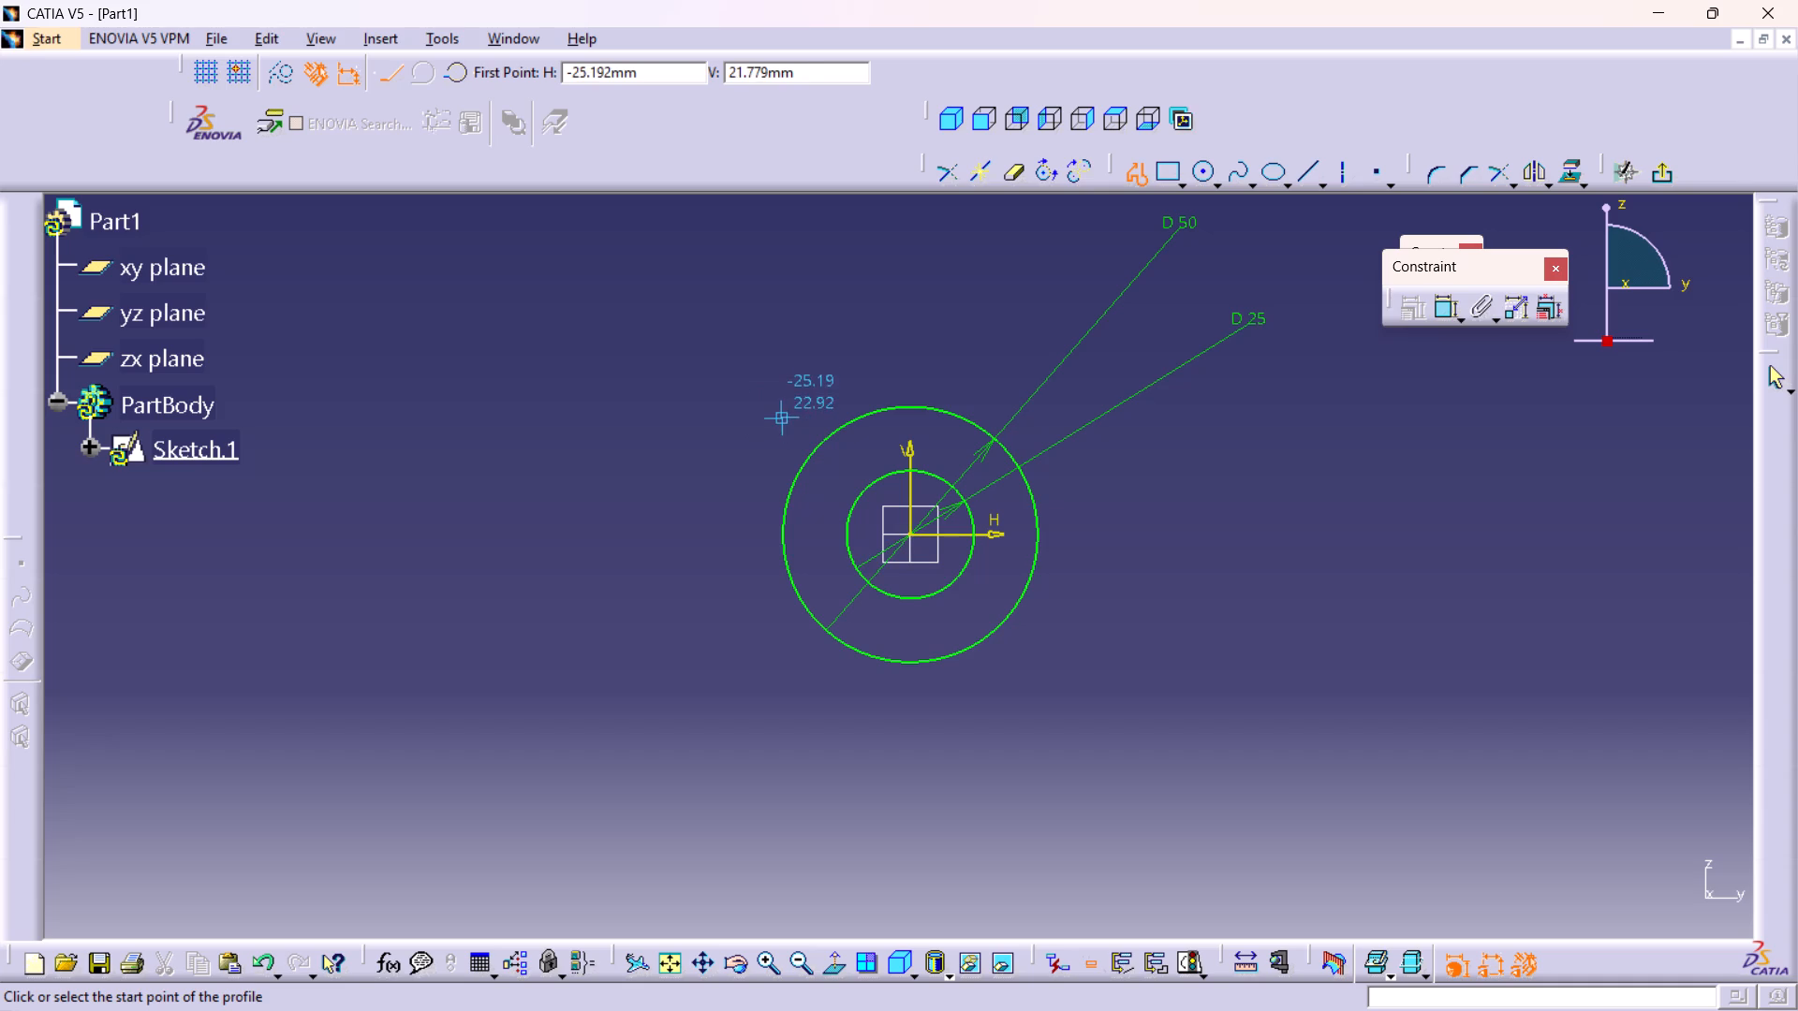
click(785, 414)
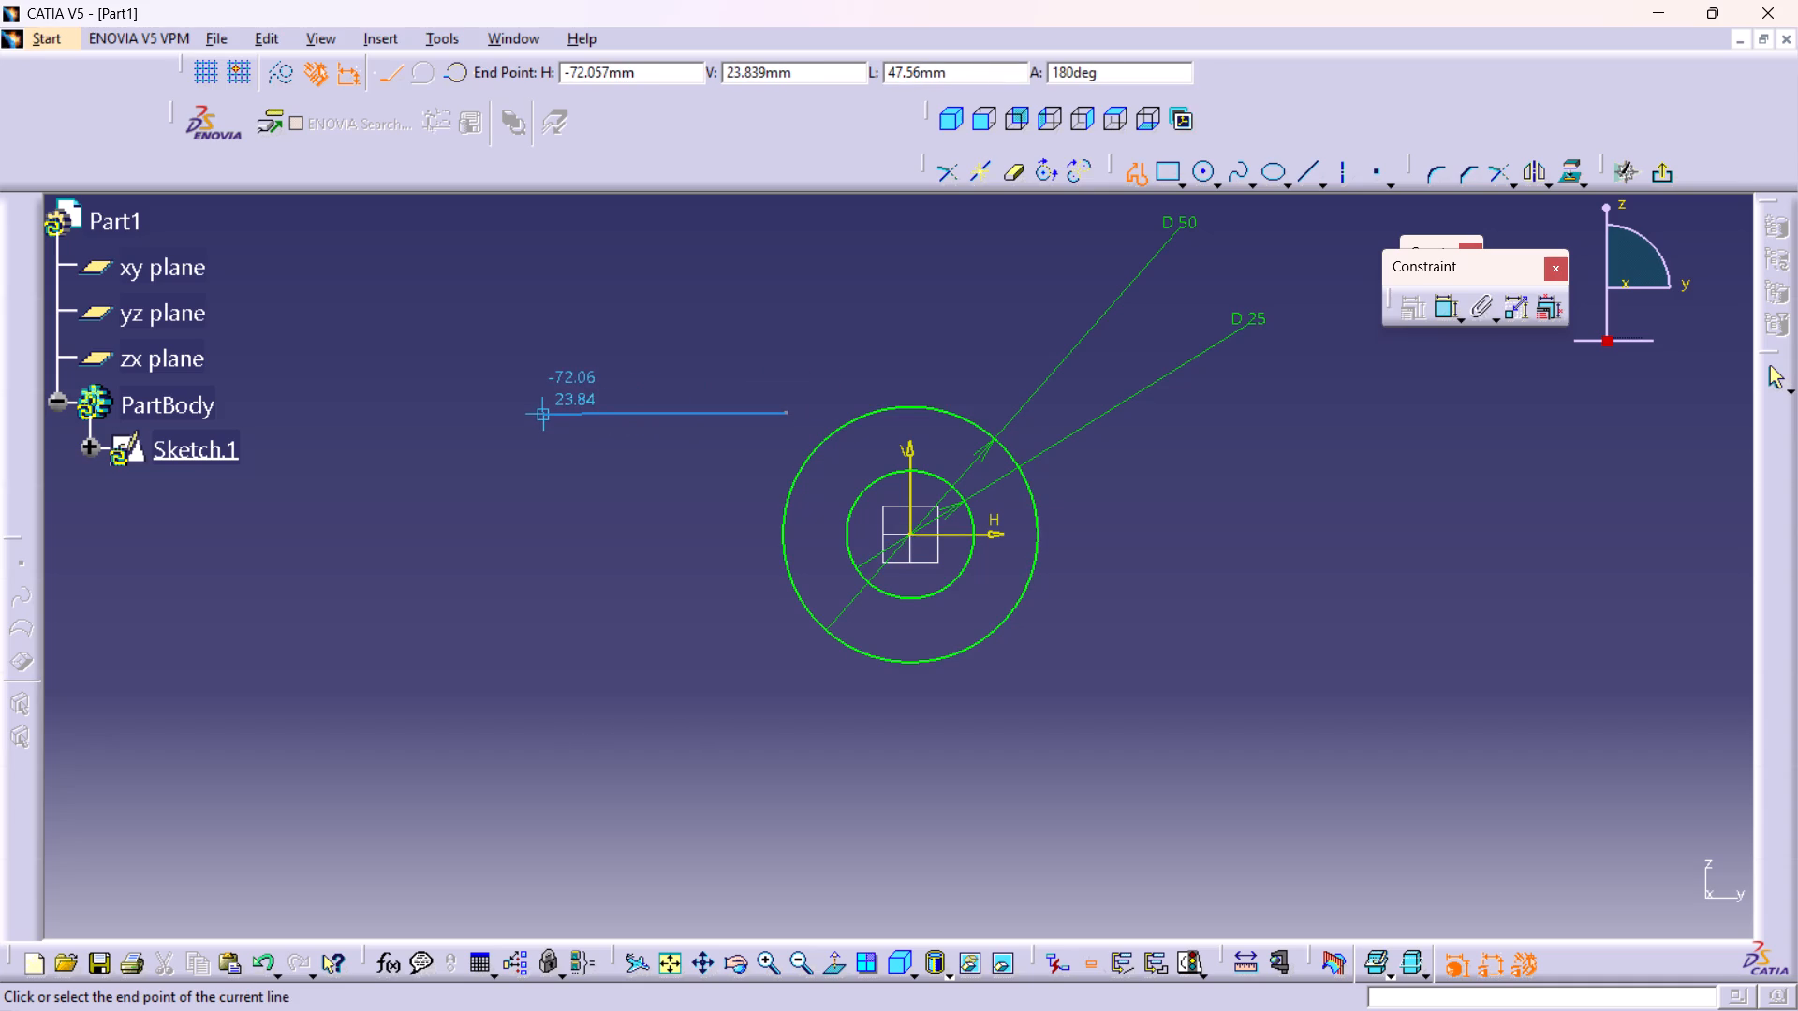
click(516, 412)
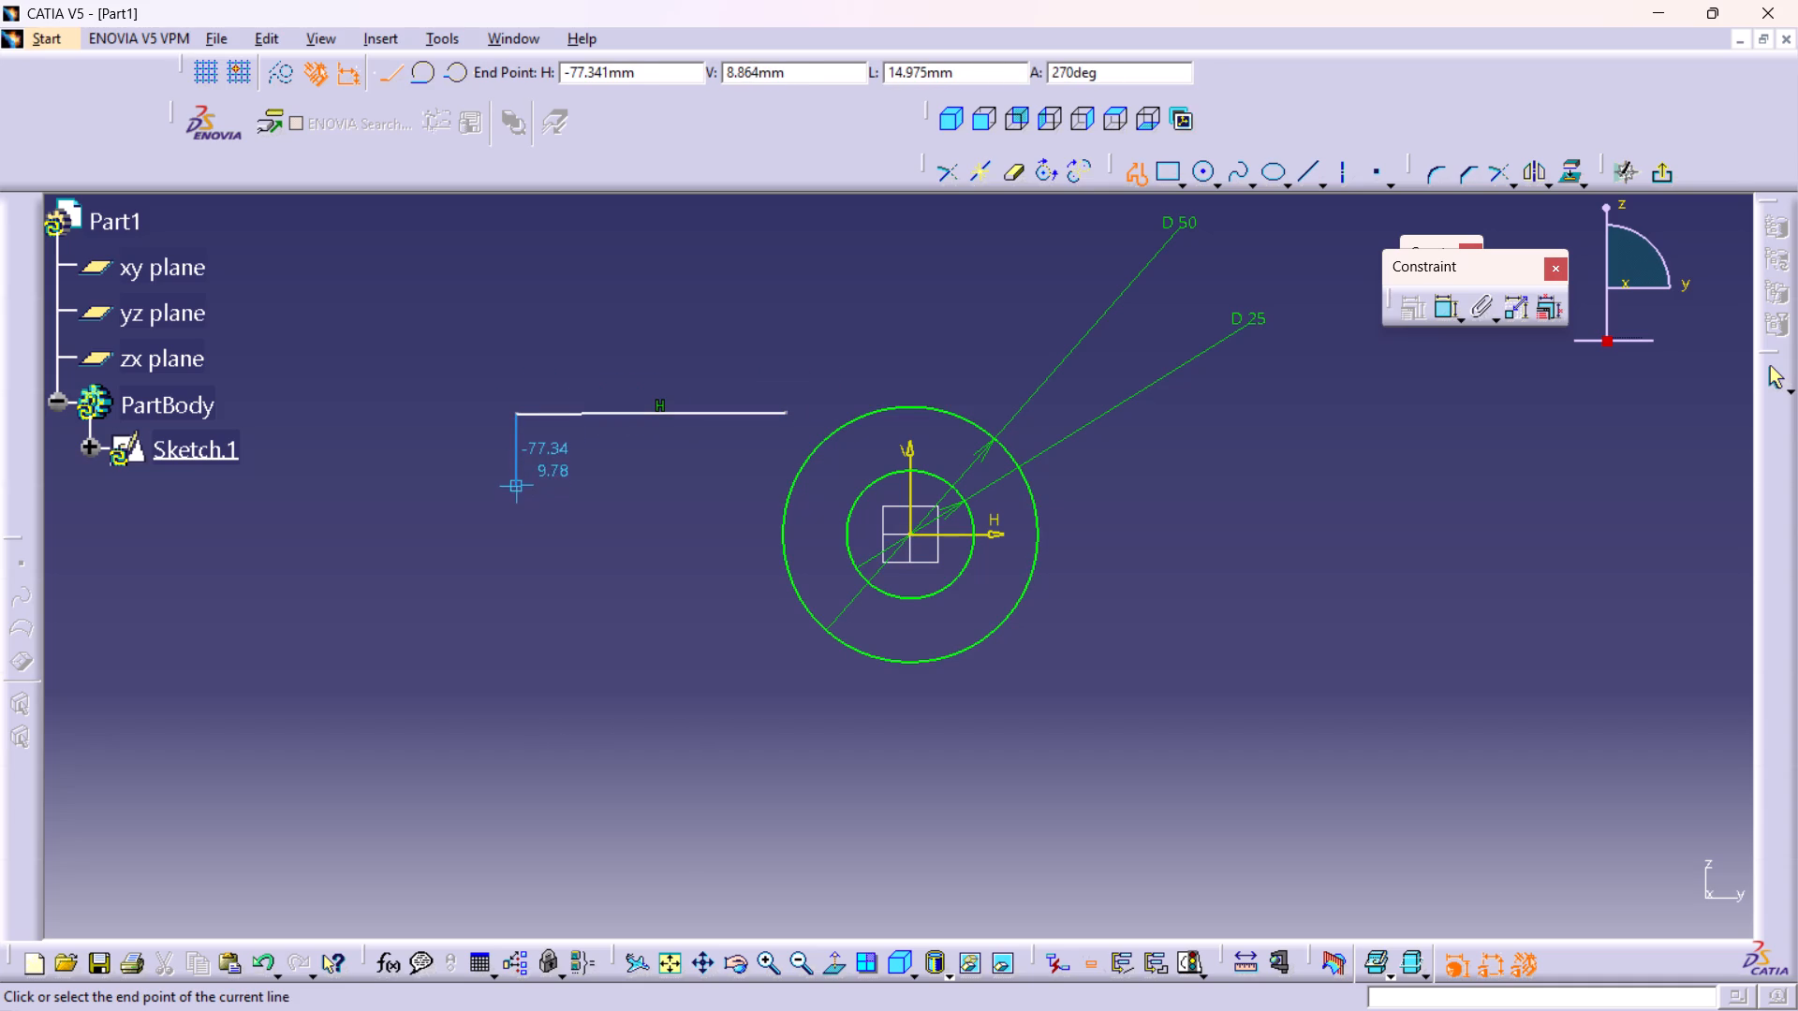
click(522, 476)
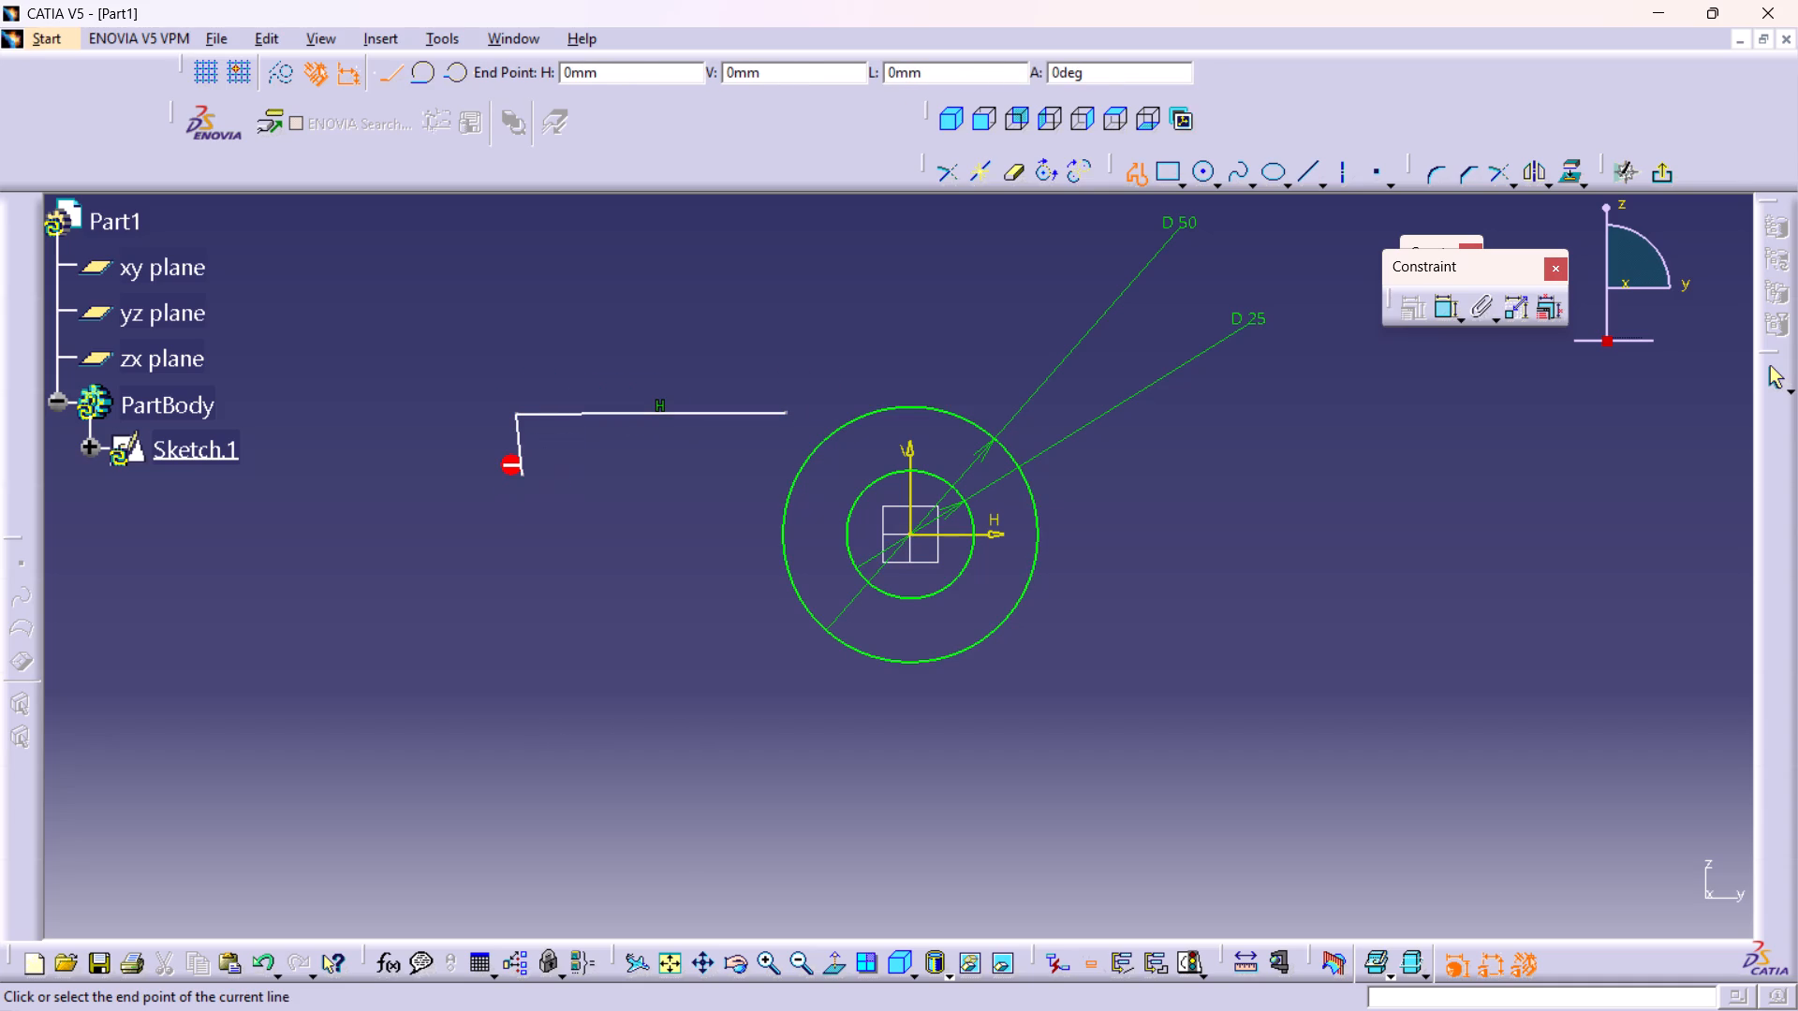
key(ctrl+z)
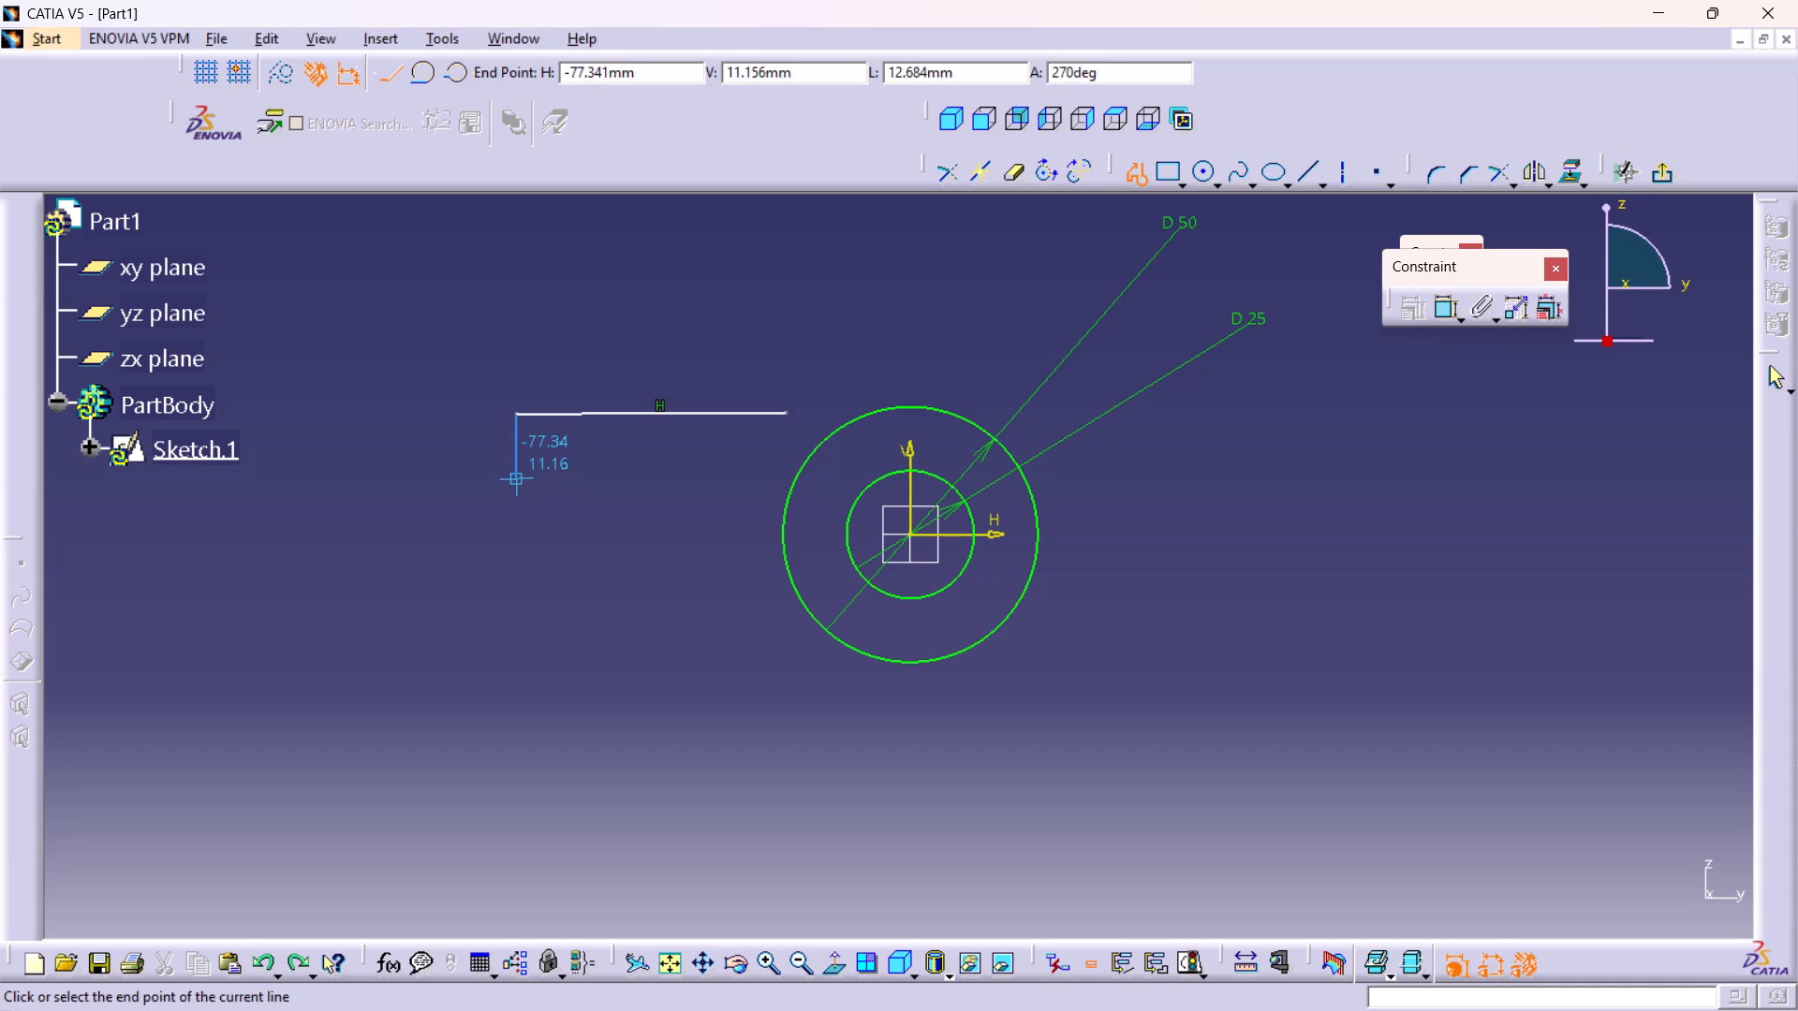
click(518, 478)
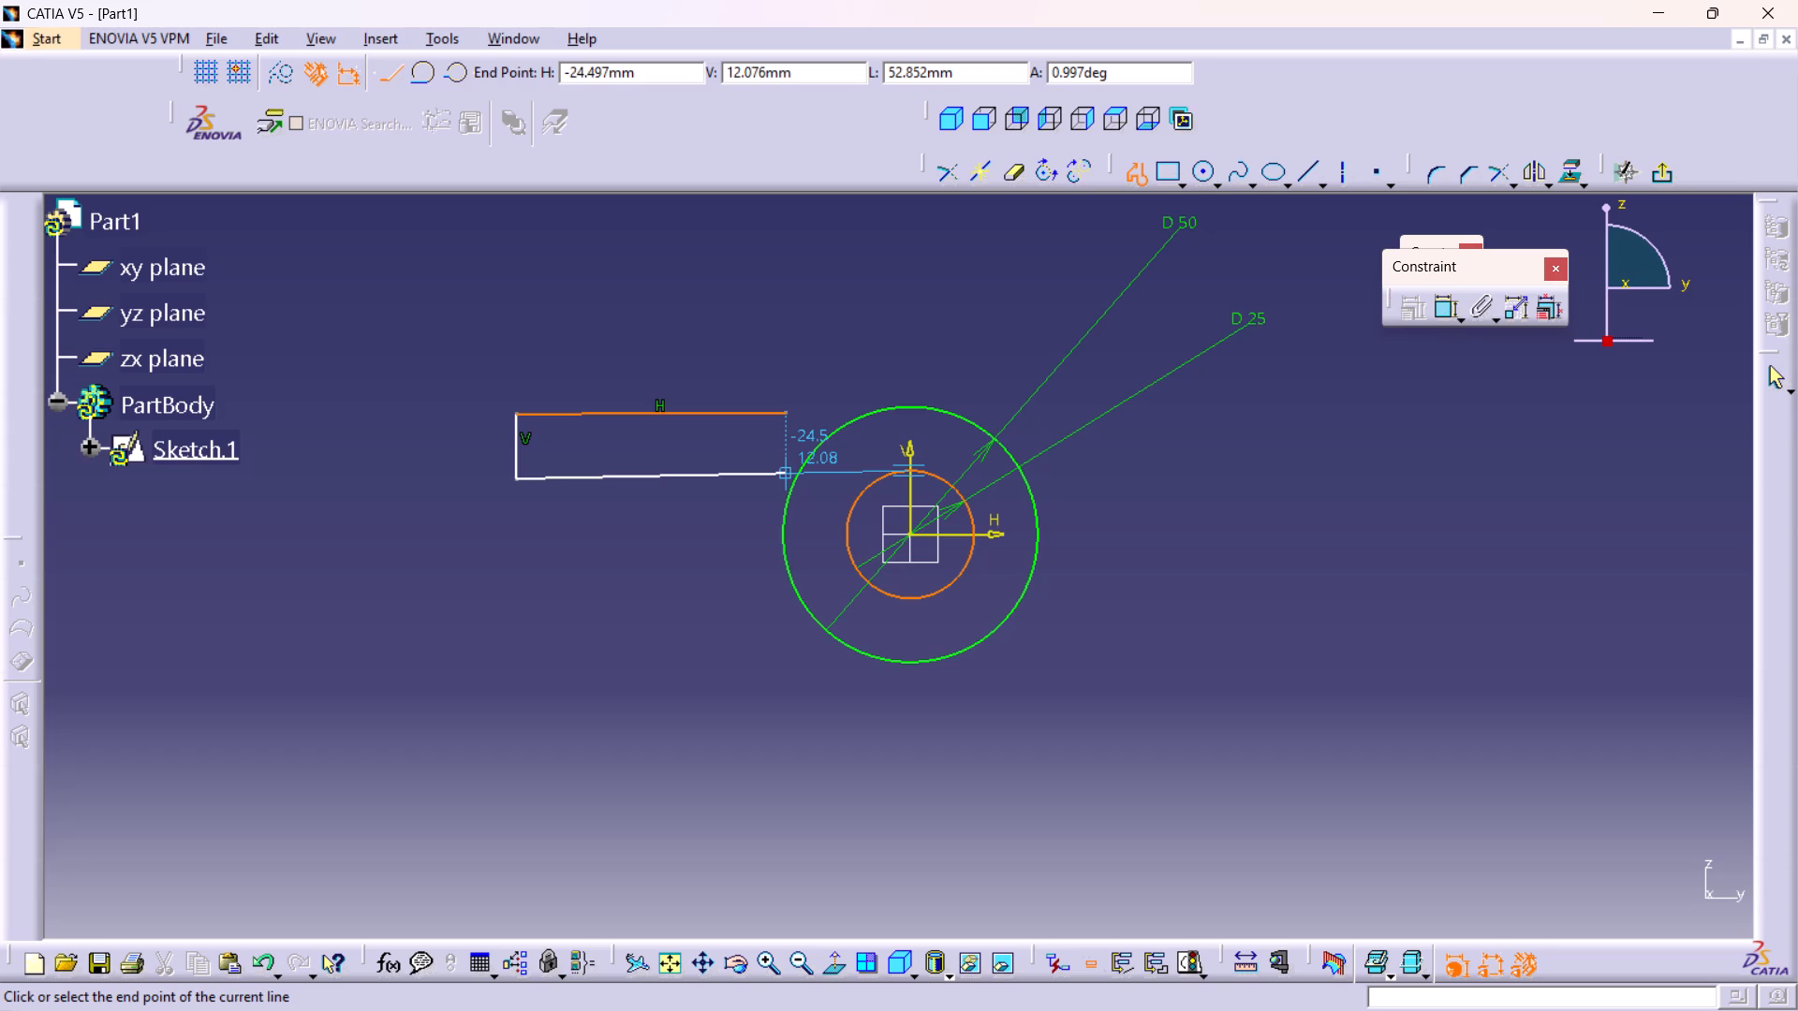
click(781, 477)
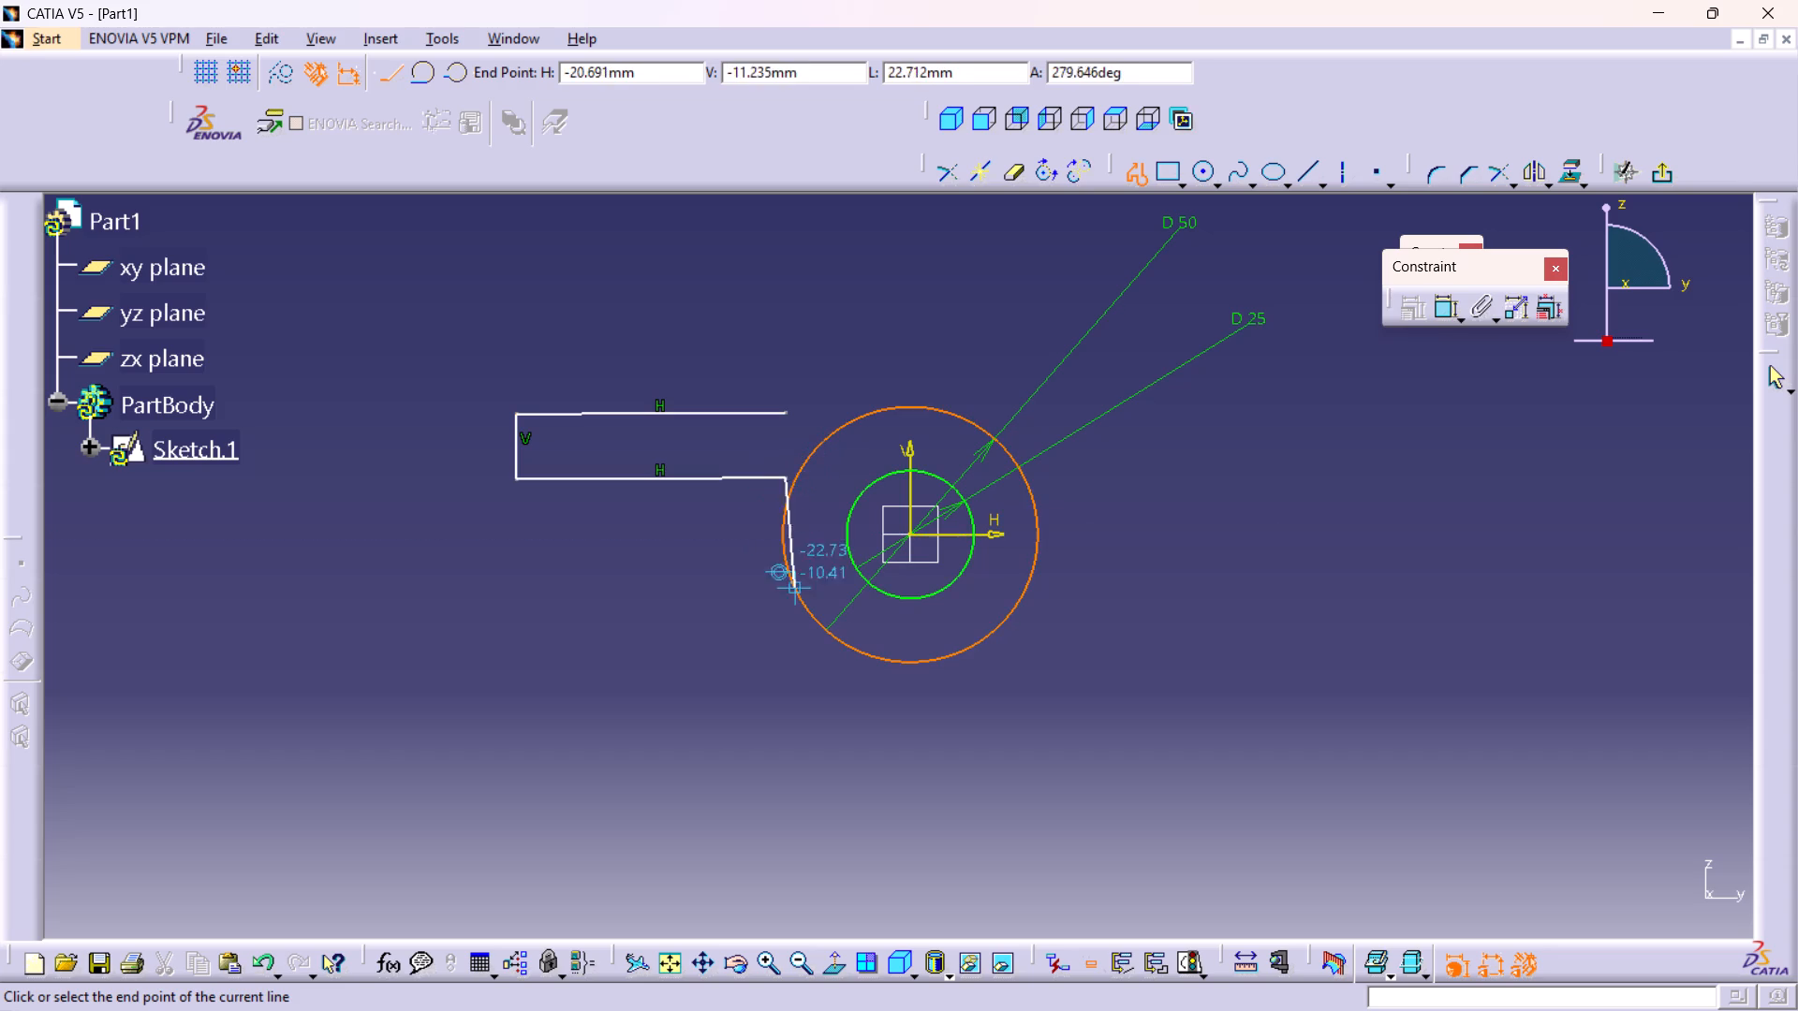
click(1783, 376)
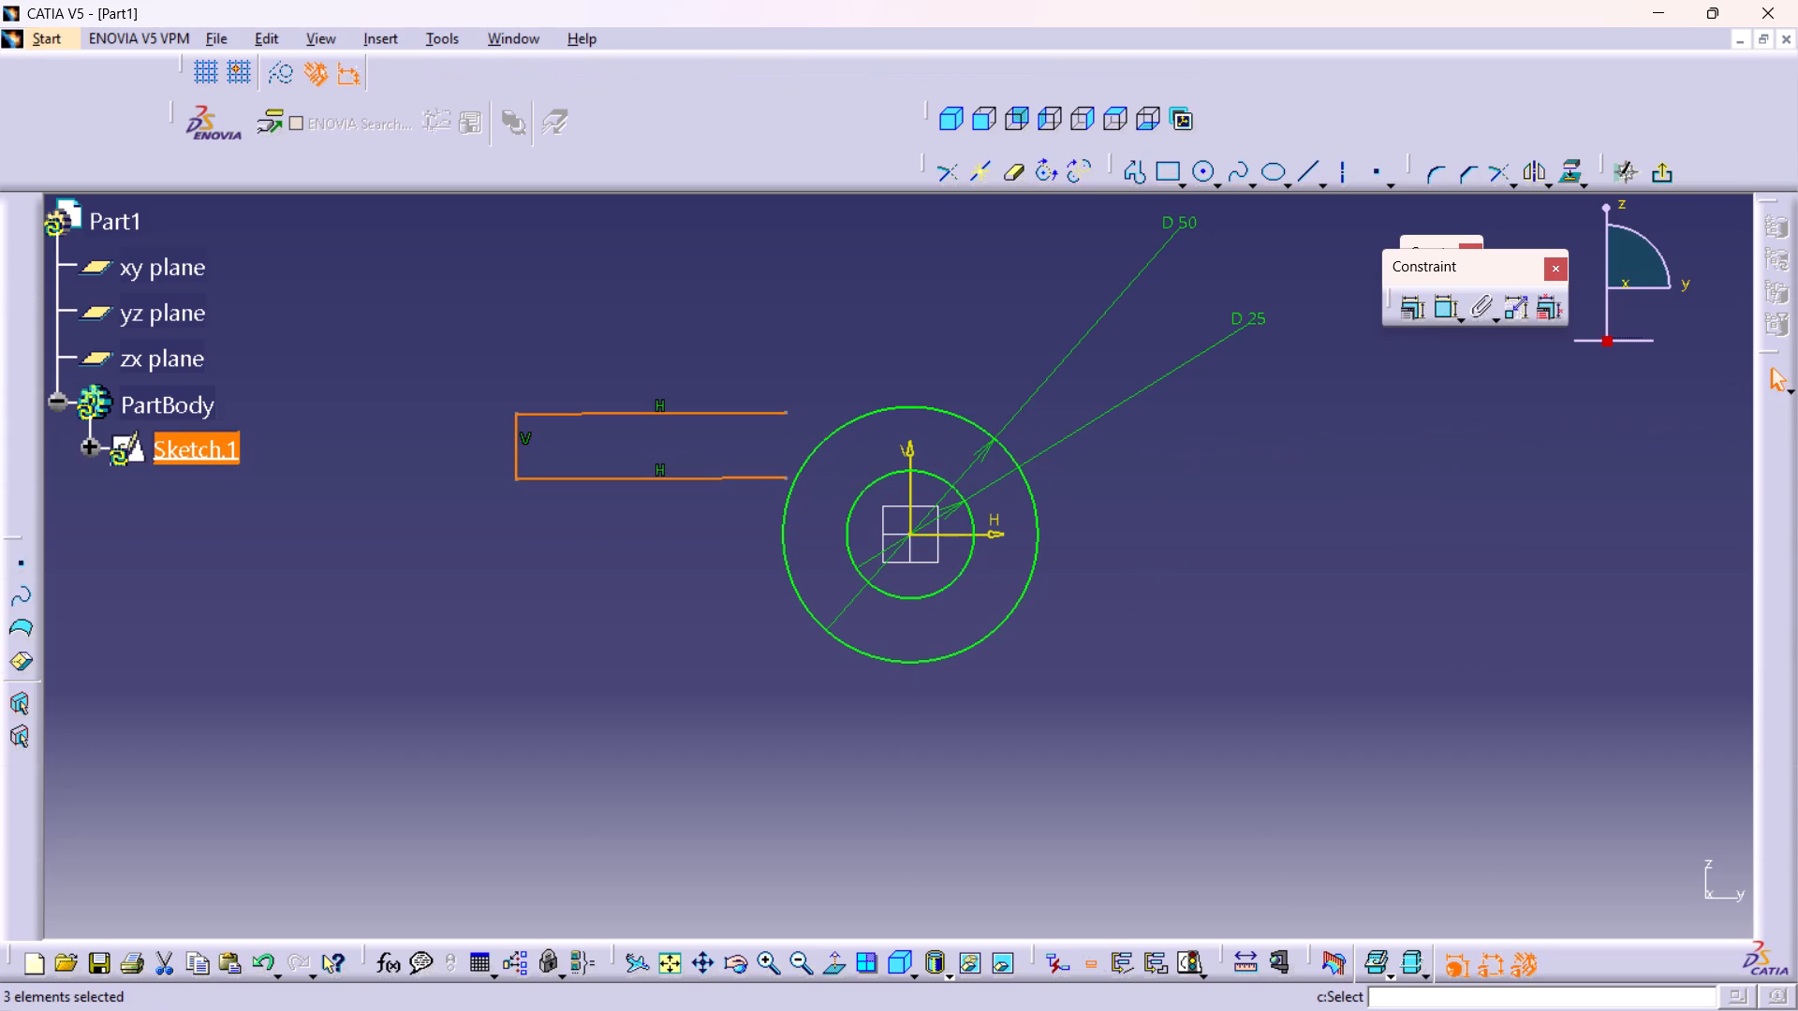
click(1160, 481)
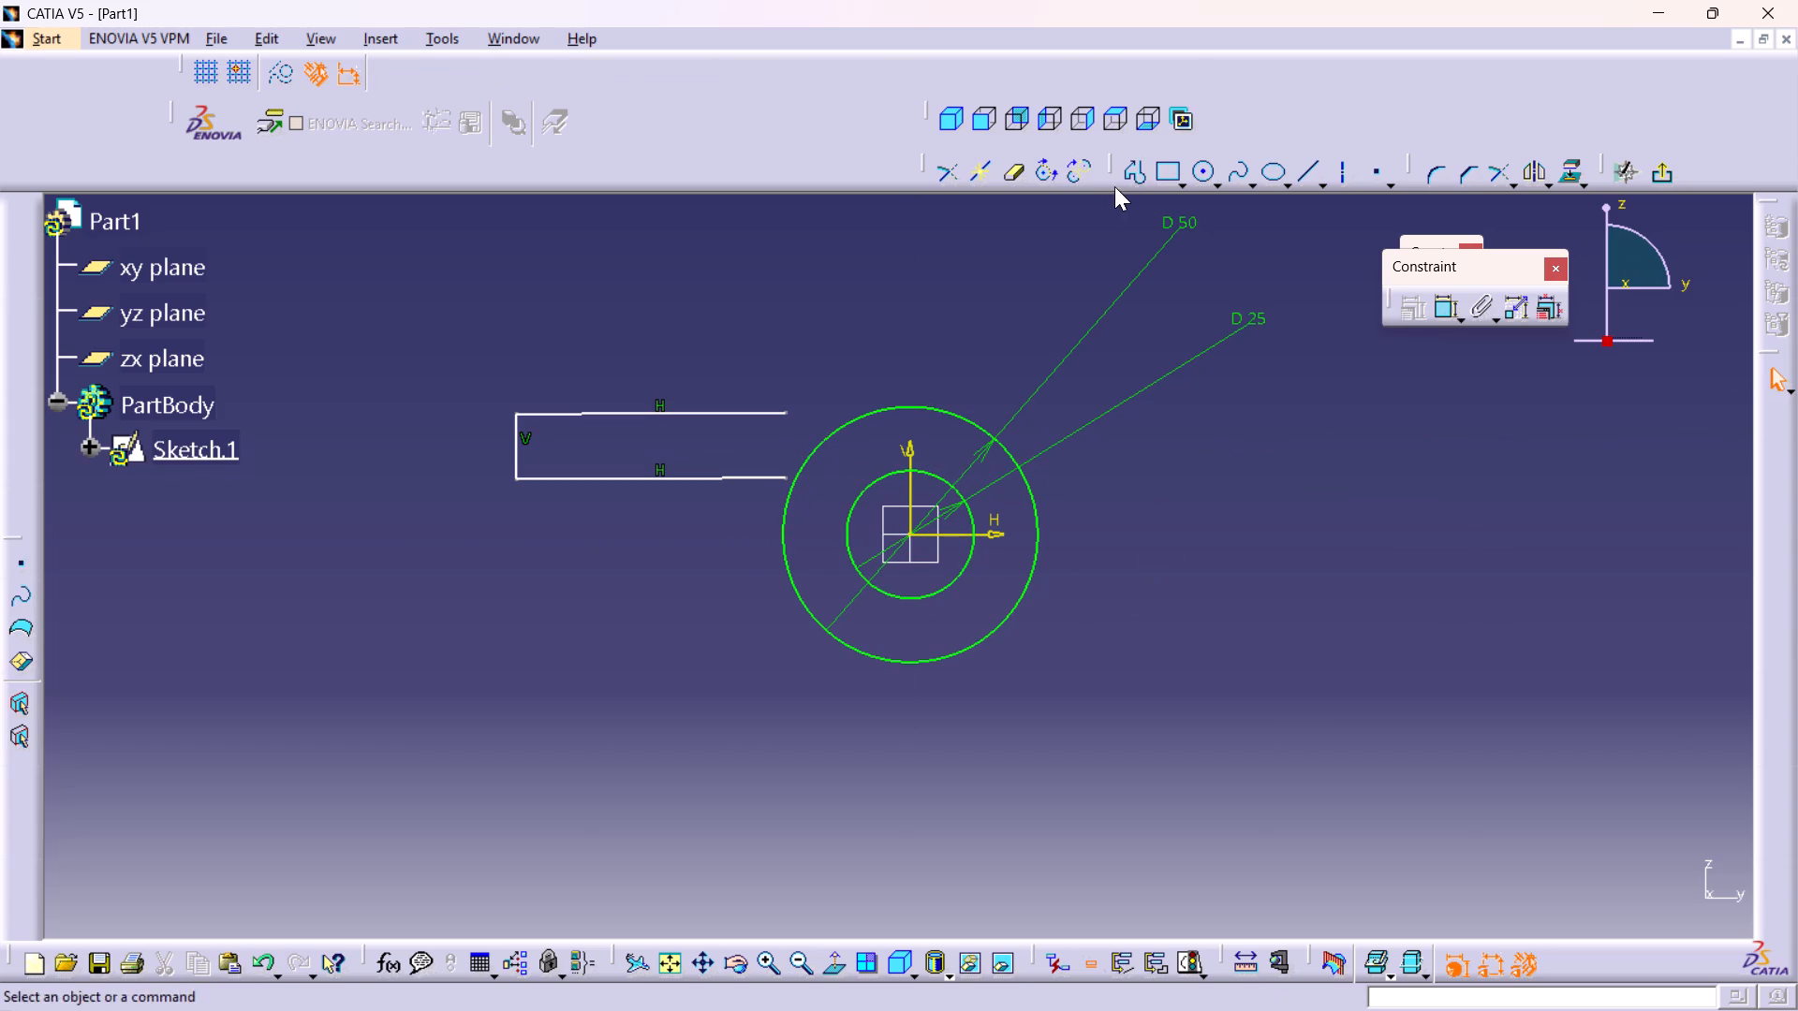
Draw an open L-shaped profile right of and below the circles, with an upright about 12 mm wide and a bottom line about 116 mm long.
double_click(1131, 173)
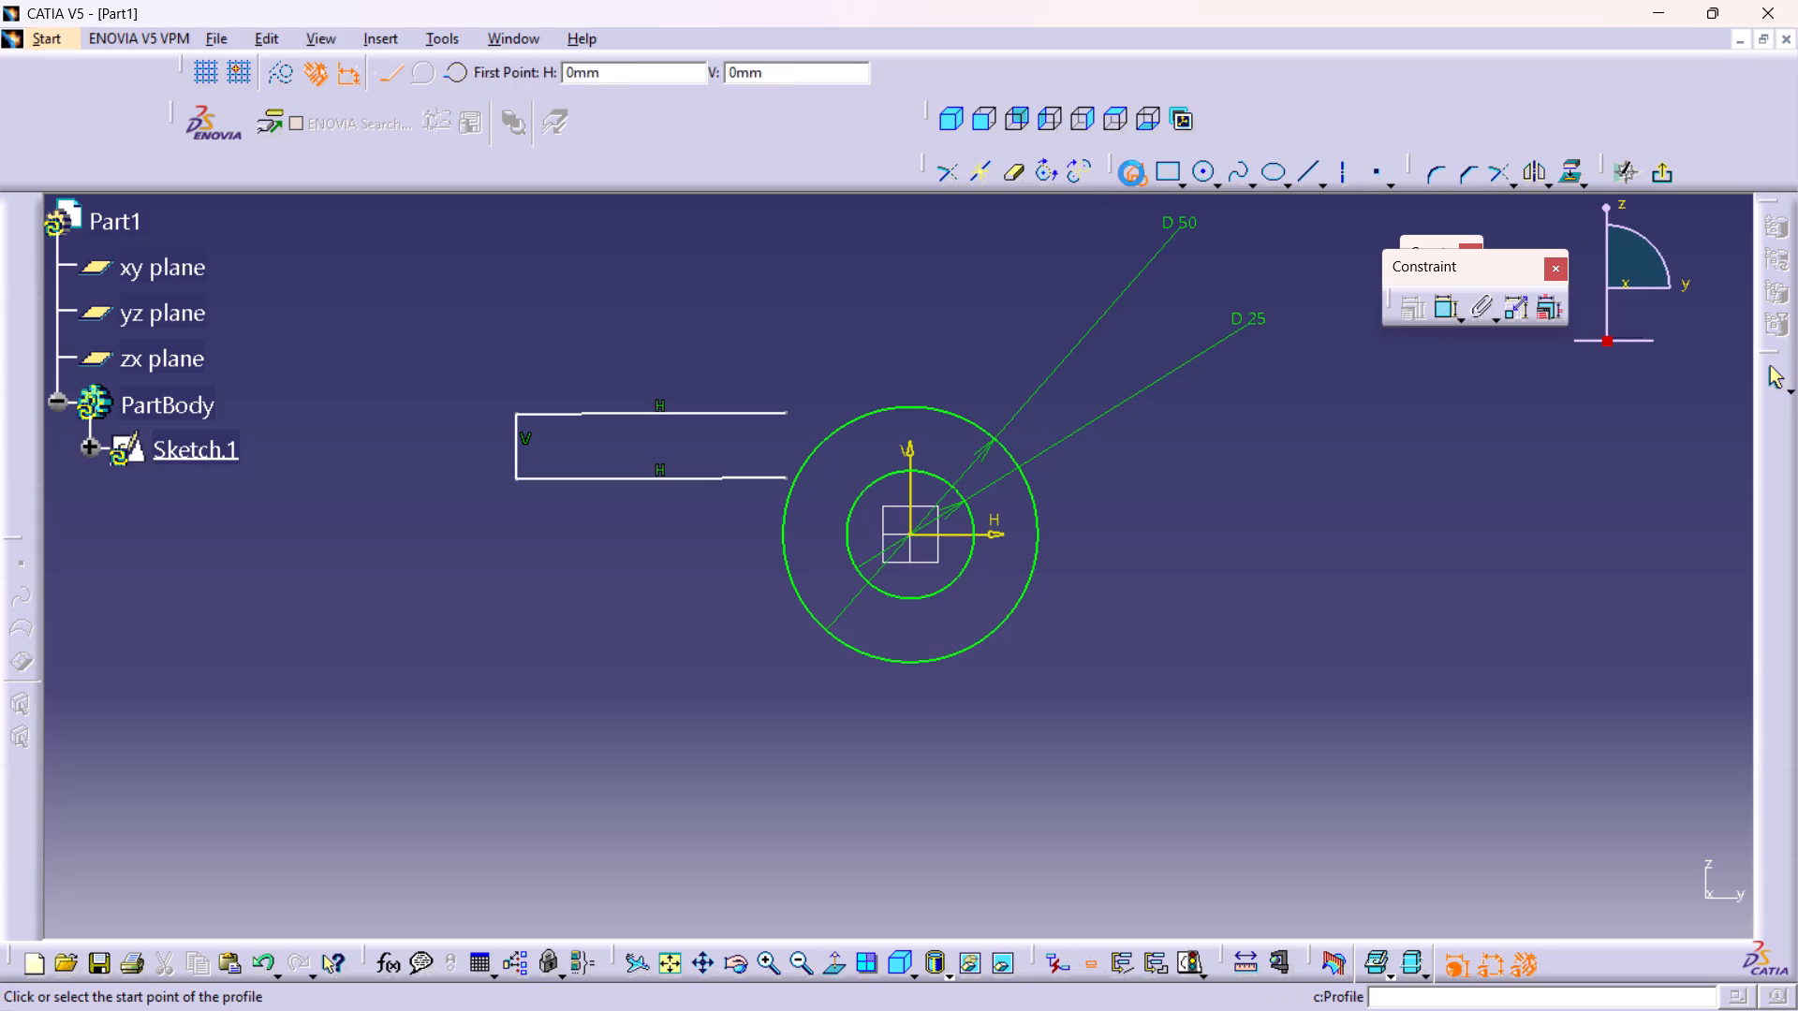
click(1075, 614)
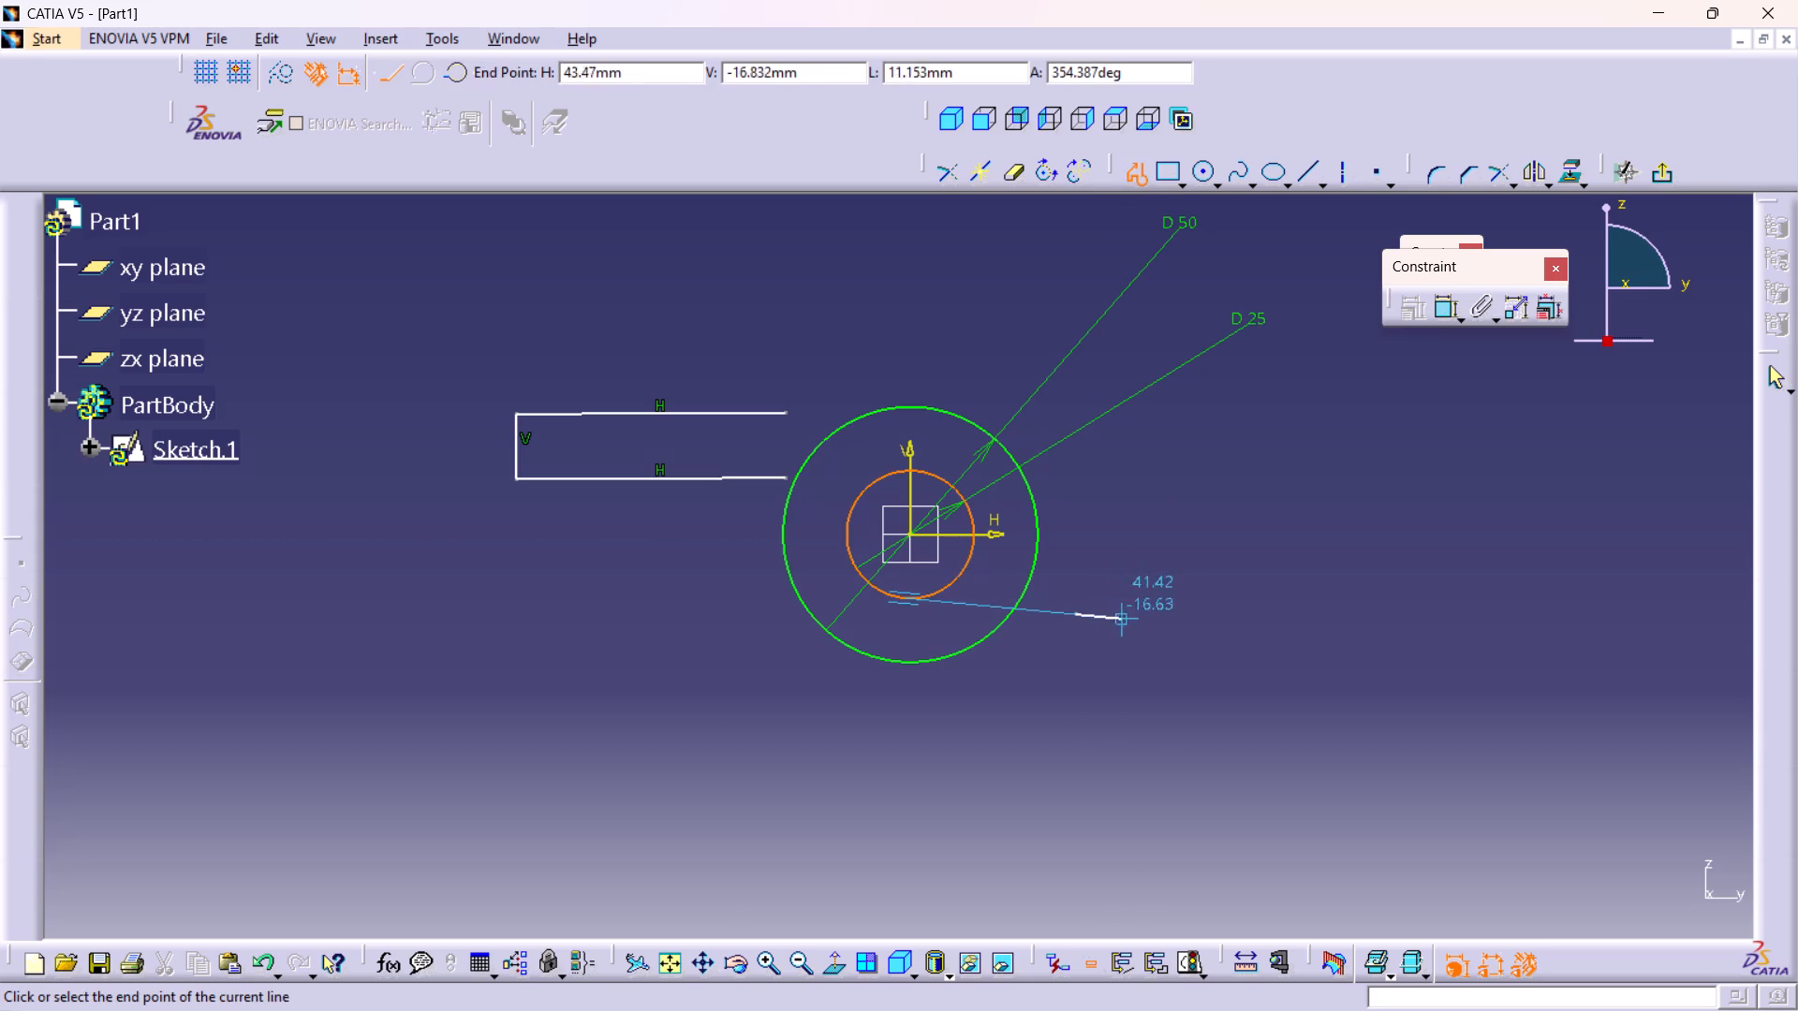
click(1179, 608)
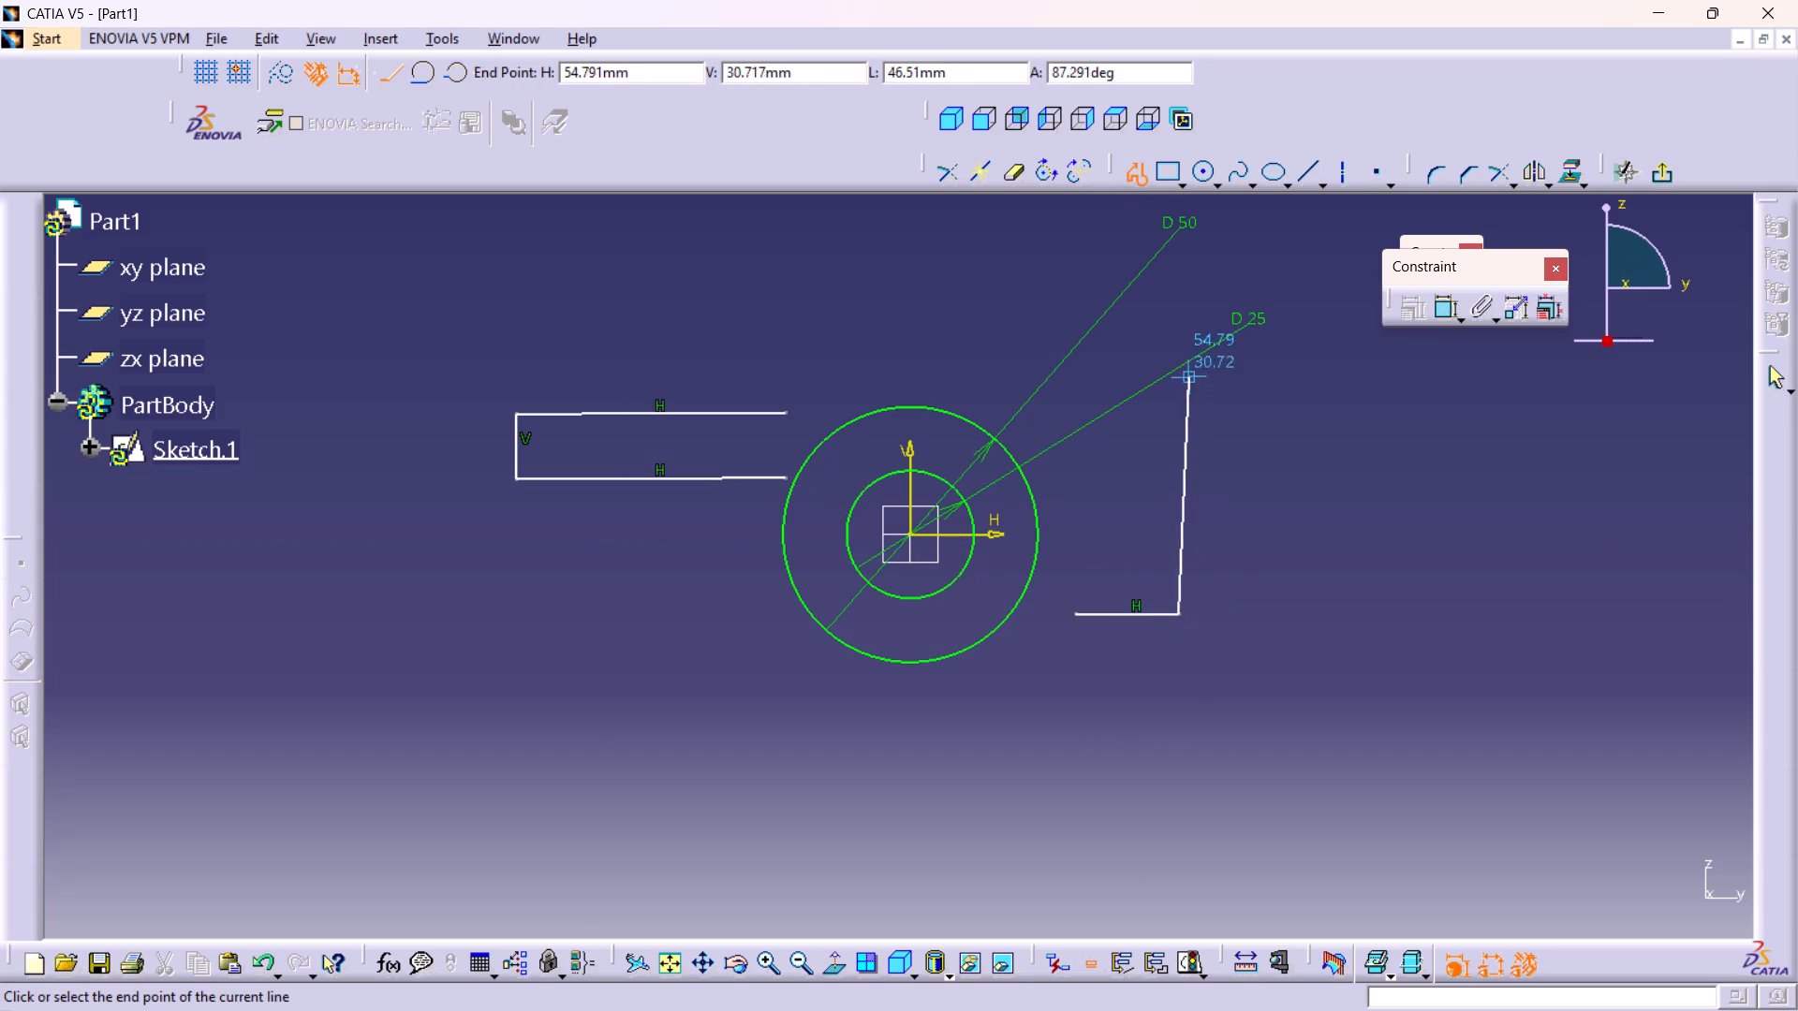
middle_drag(1181, 272, 1181, 294)
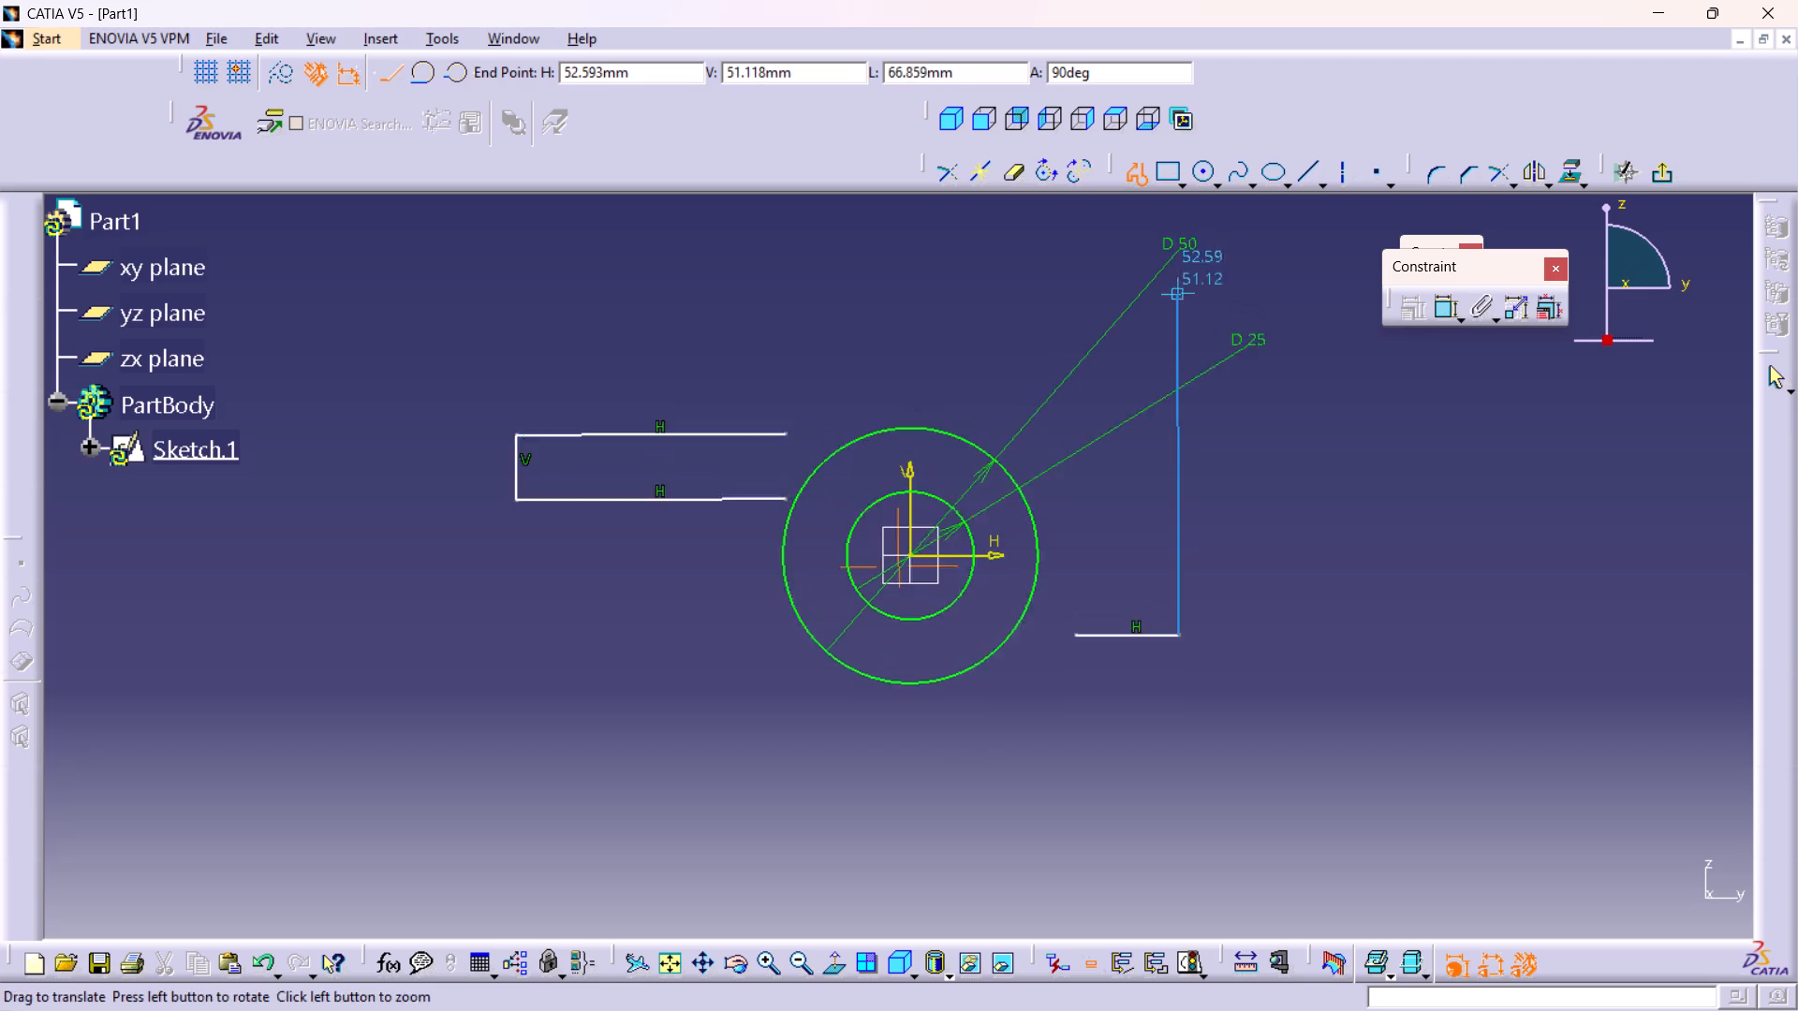
middle_drag(1181, 294, 1177, 356)
click(1172, 281)
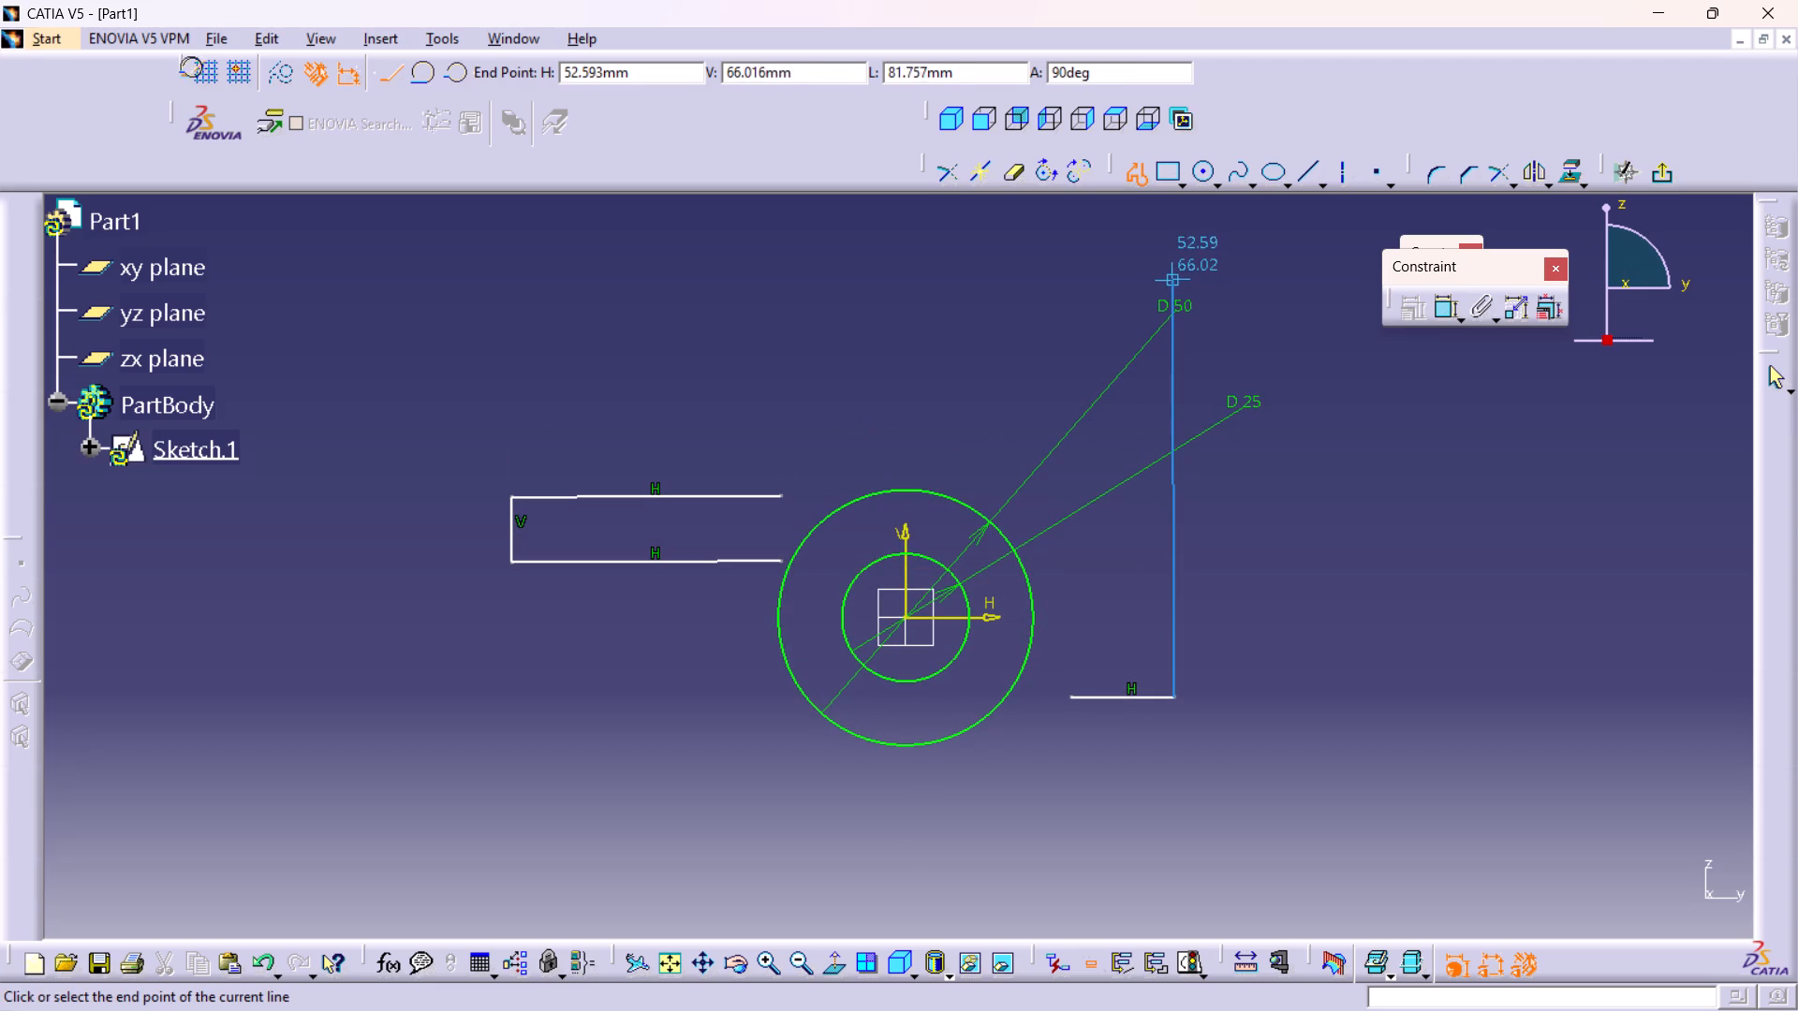
click(1234, 282)
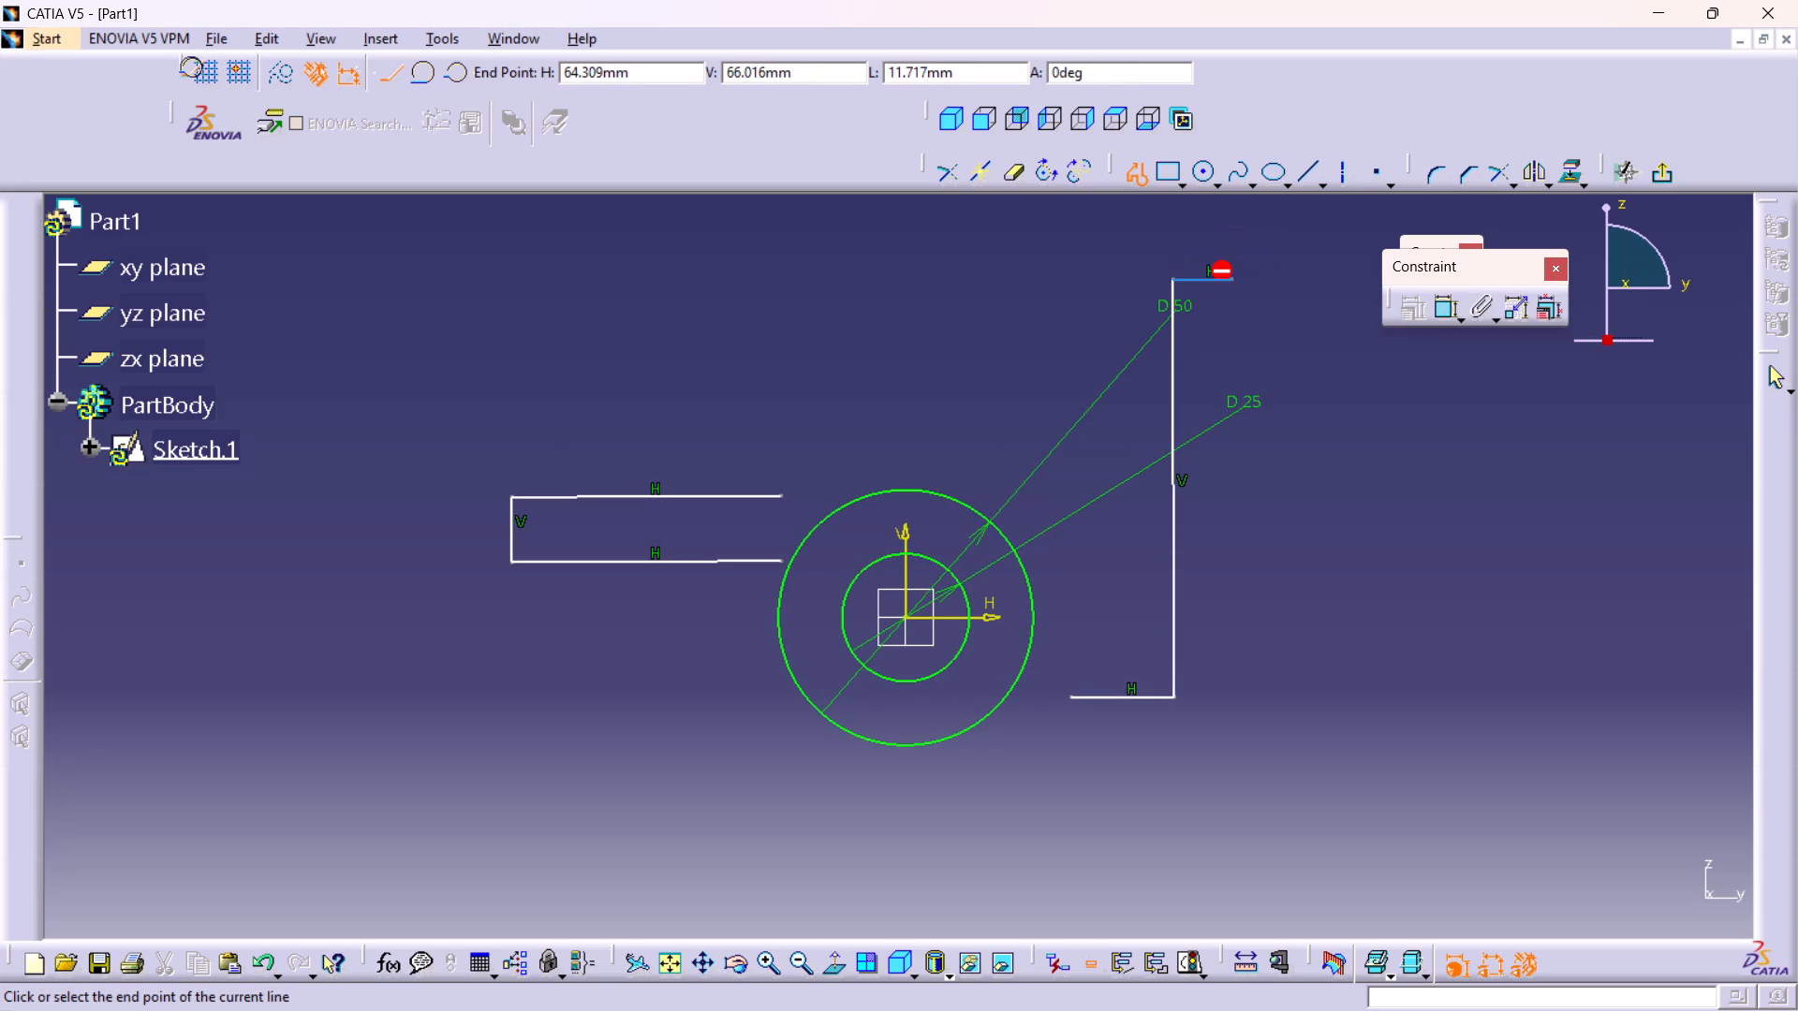
click(1232, 746)
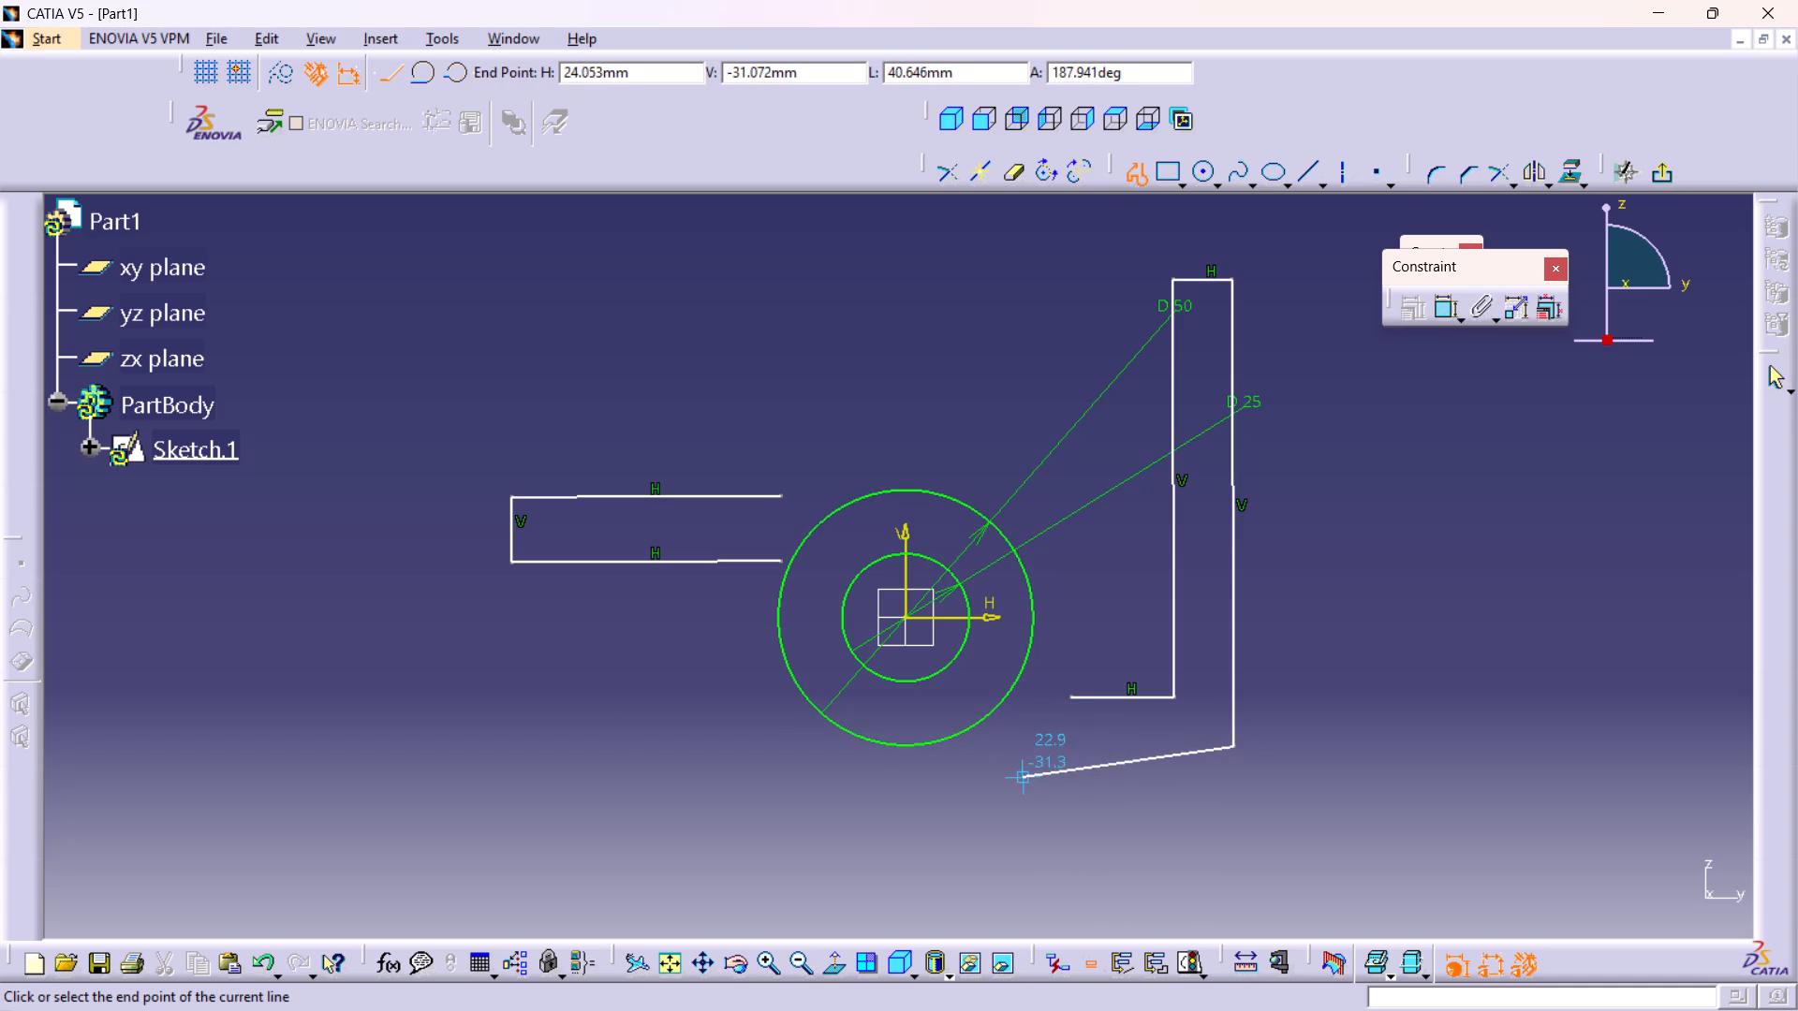
click(642, 753)
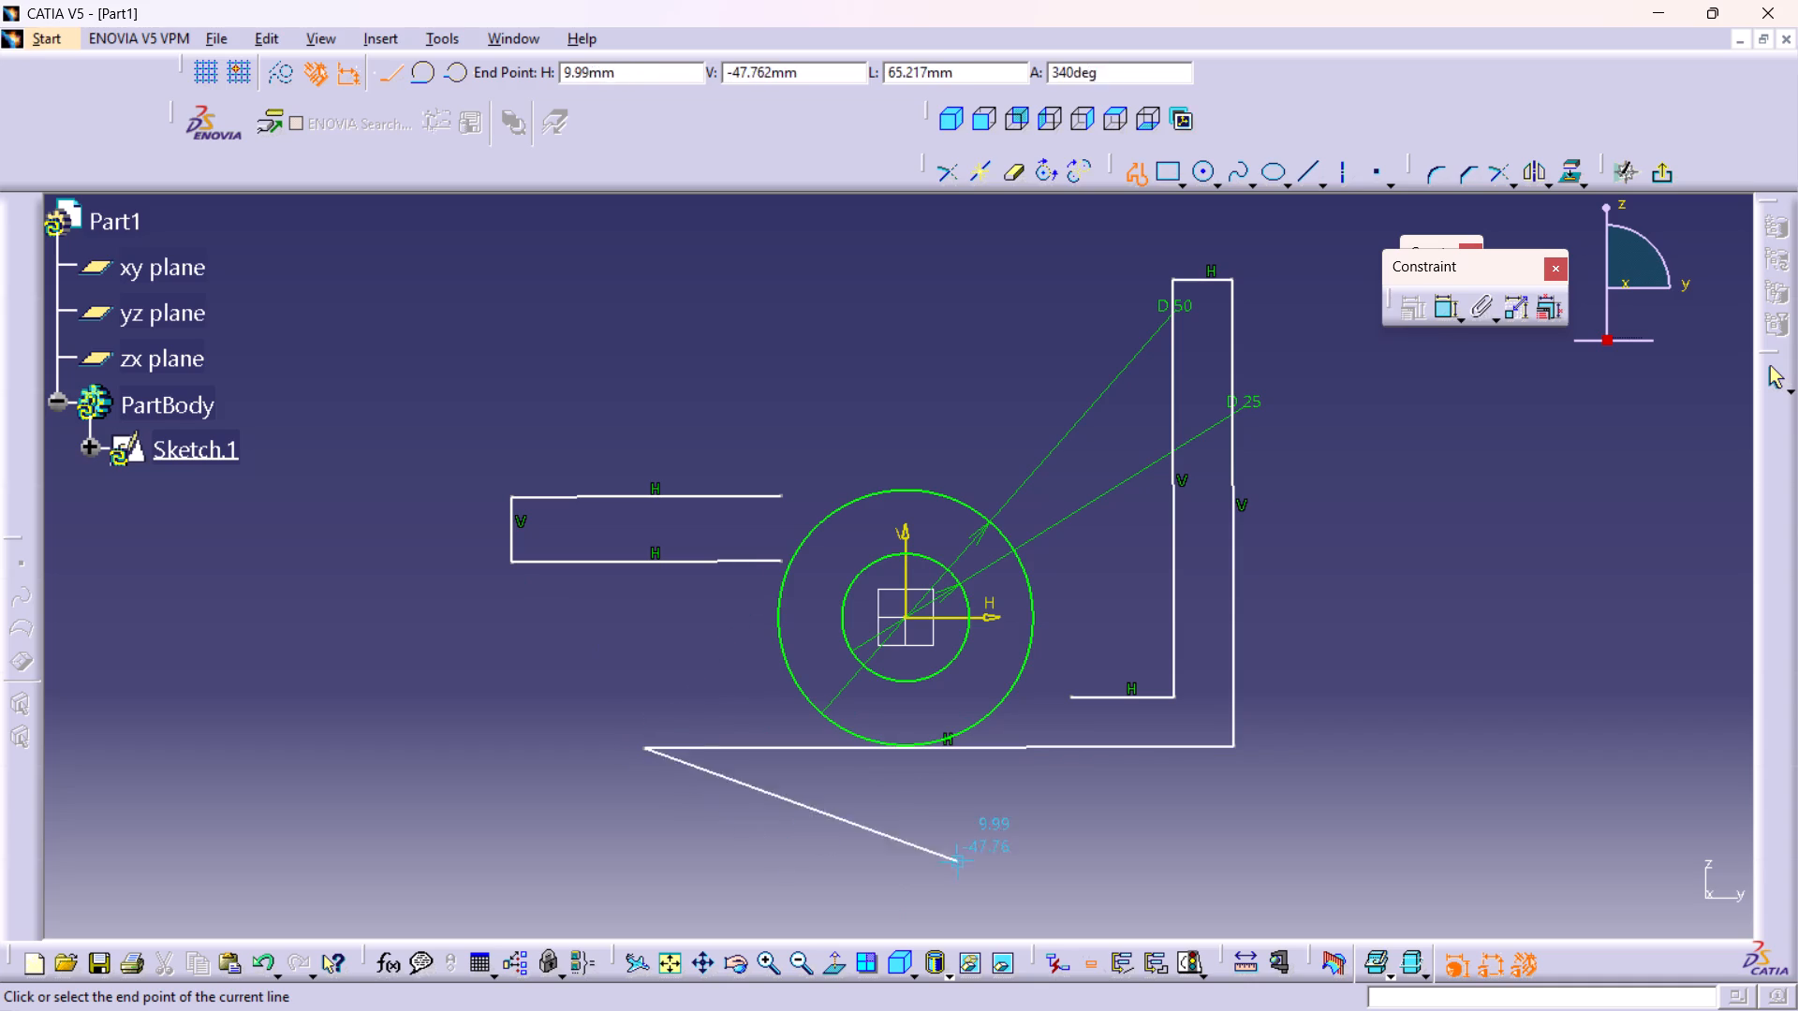
click(1775, 379)
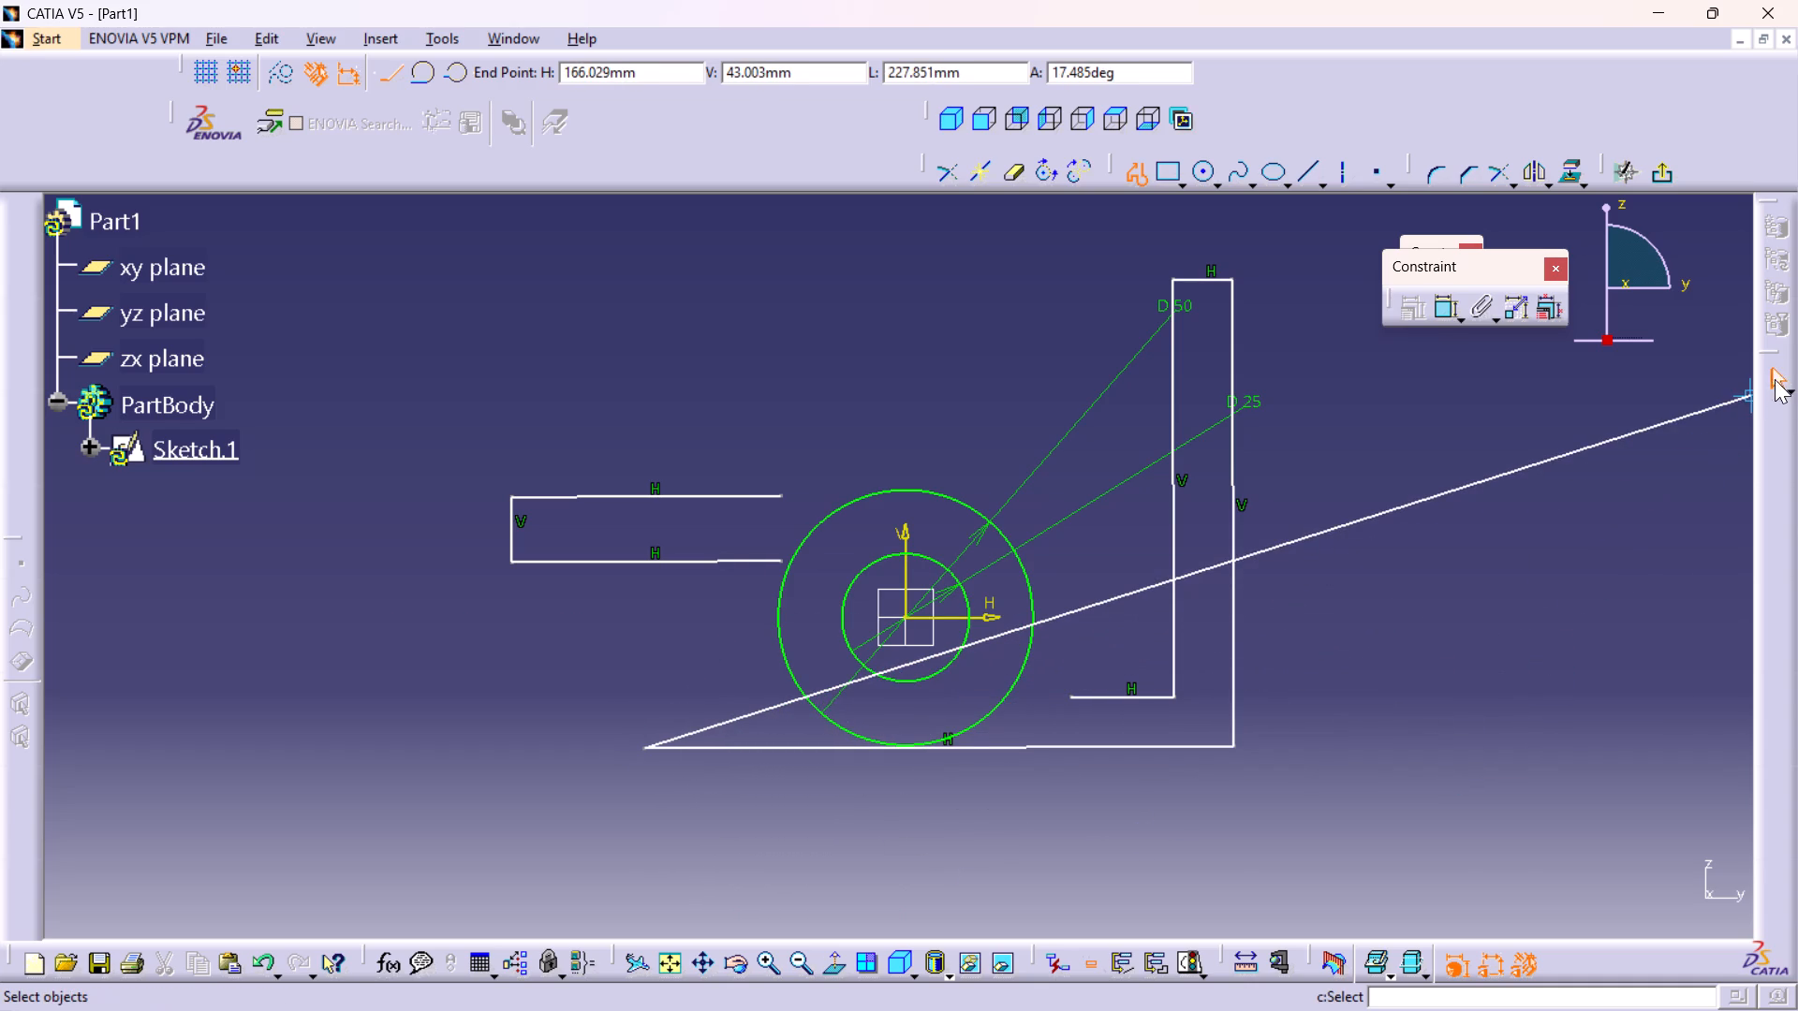
click(1211, 783)
Dimension the top edge of the L-profile's upright and set its width to 16 mm.
middle_drag(1155, 828, 968, 714)
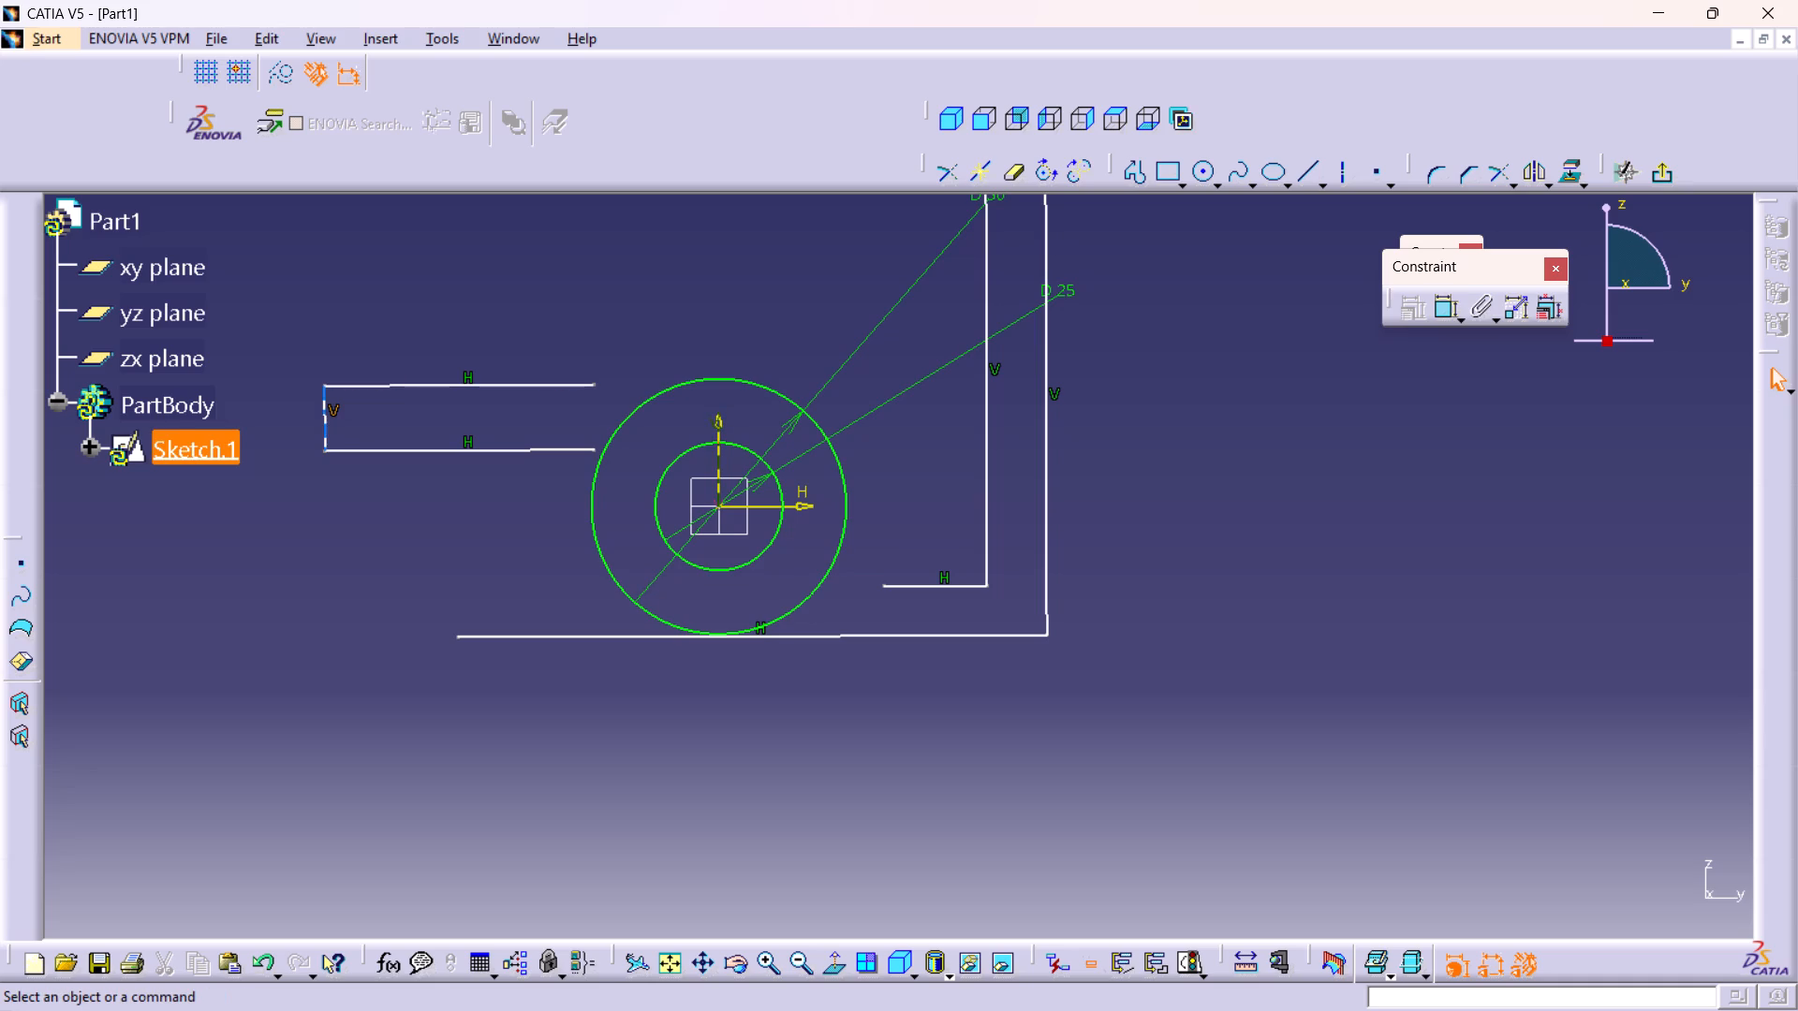
double_click(1444, 300)
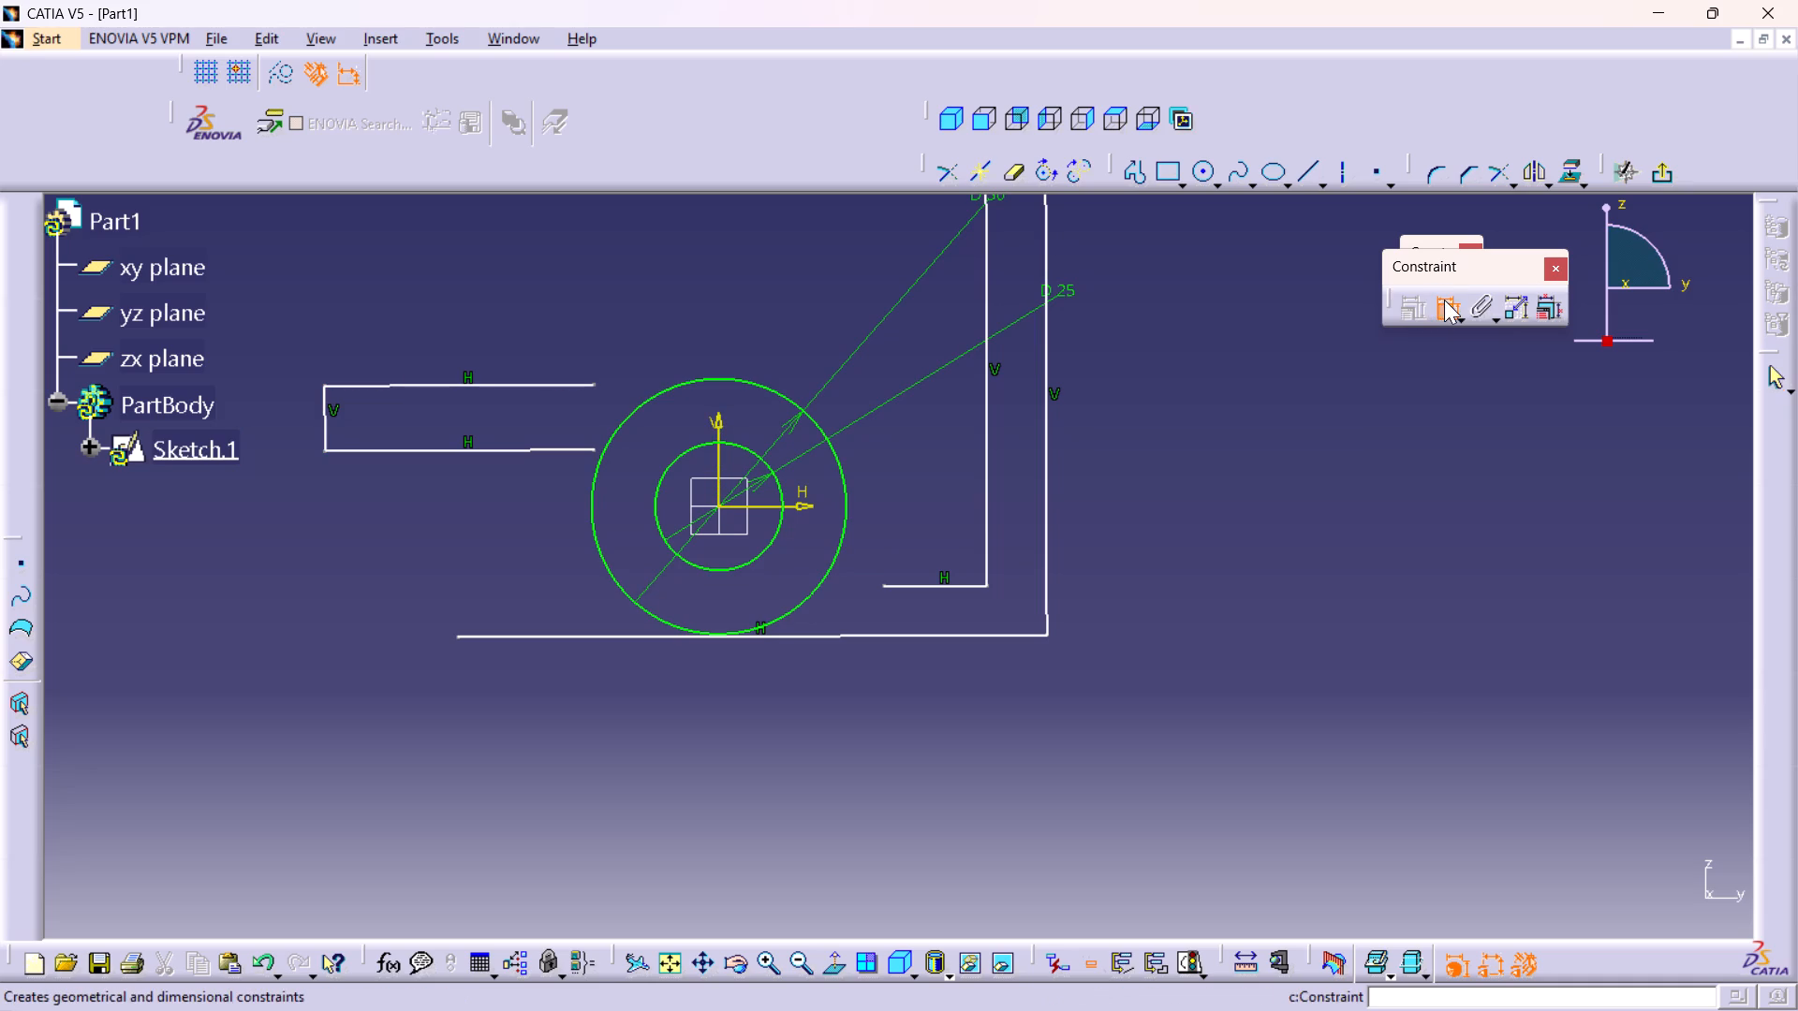
scroll(1046, 400, up, 1)
middle_drag(1046, 400, 1226, 493)
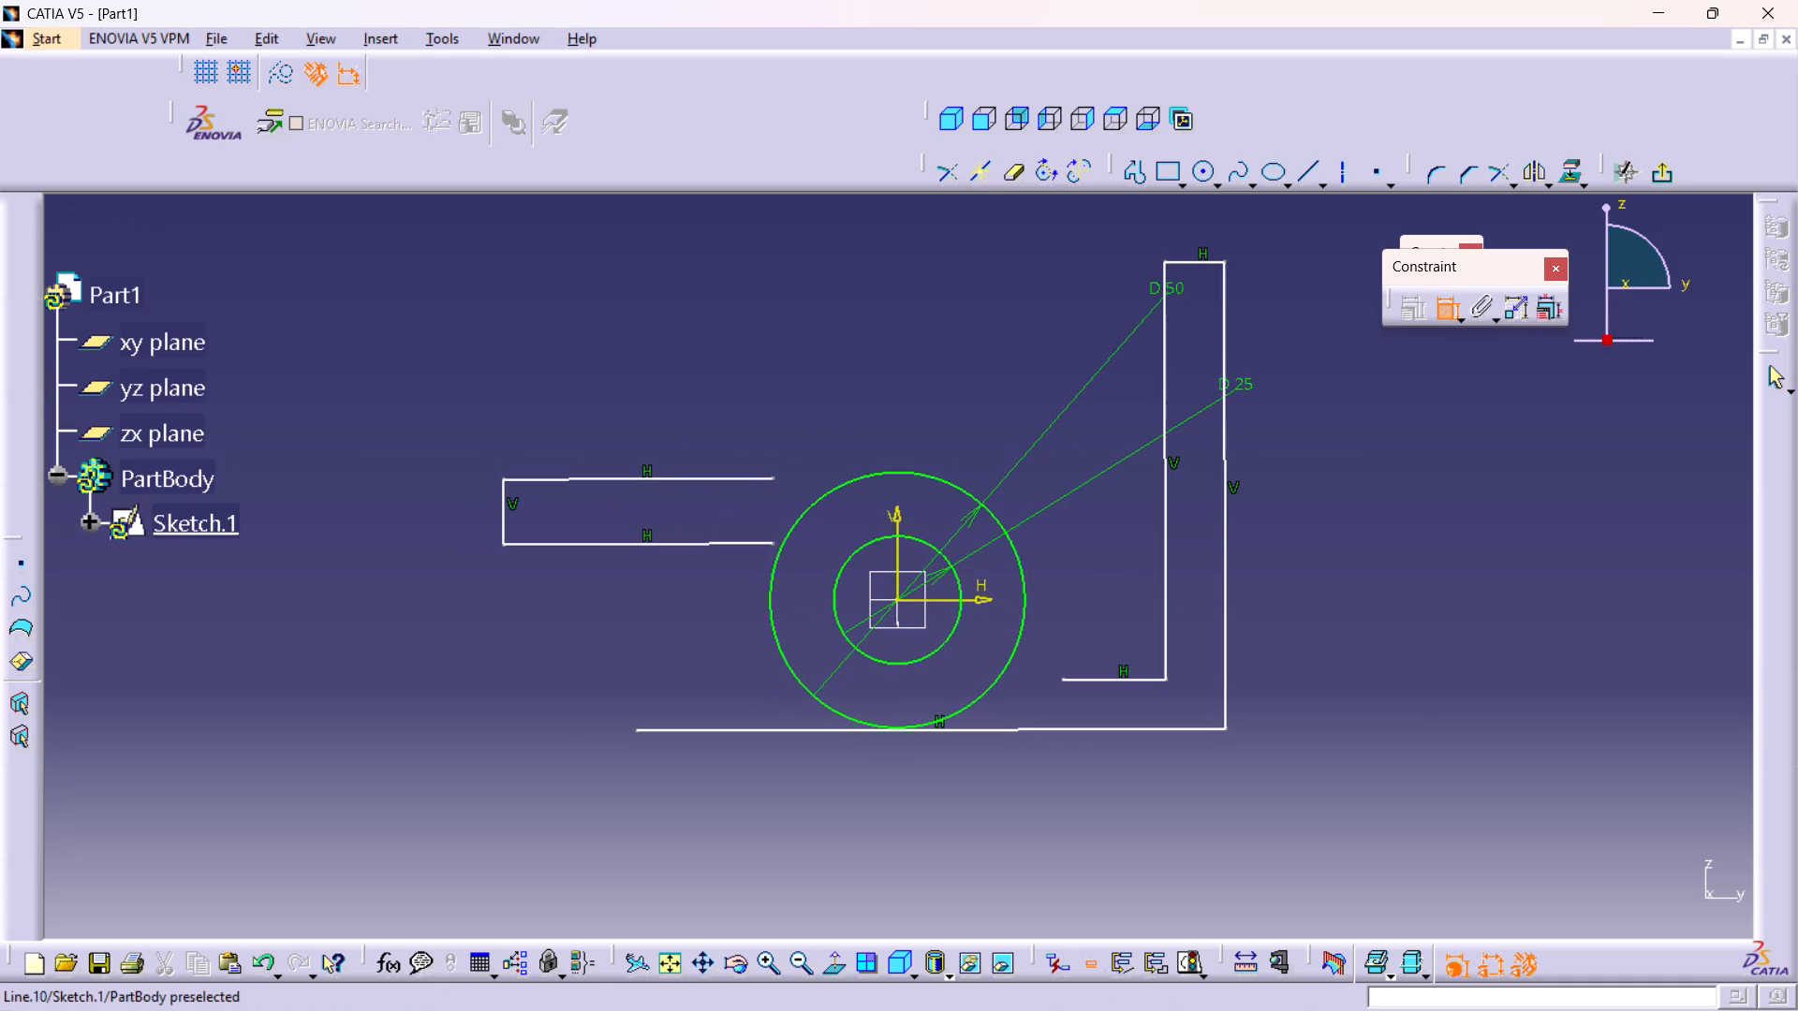
middle_drag(1189, 274, 1160, 374)
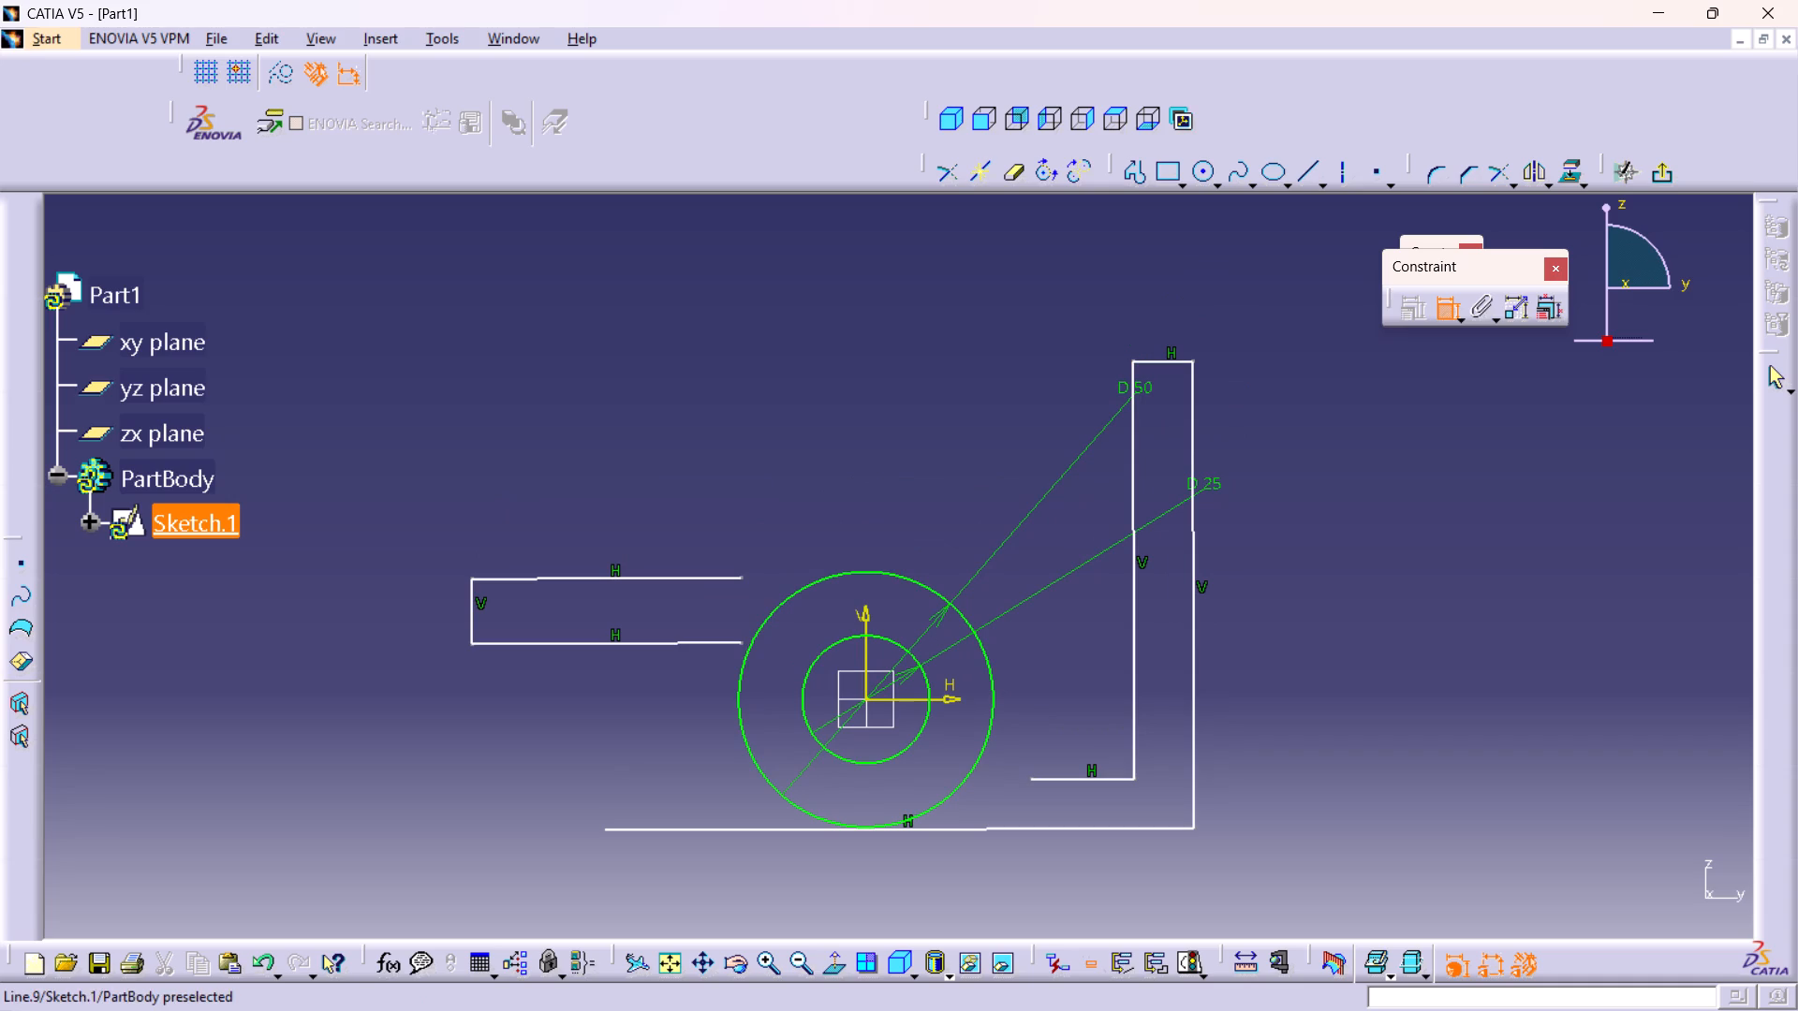
click(1163, 360)
click(1163, 309)
double_click(1163, 303)
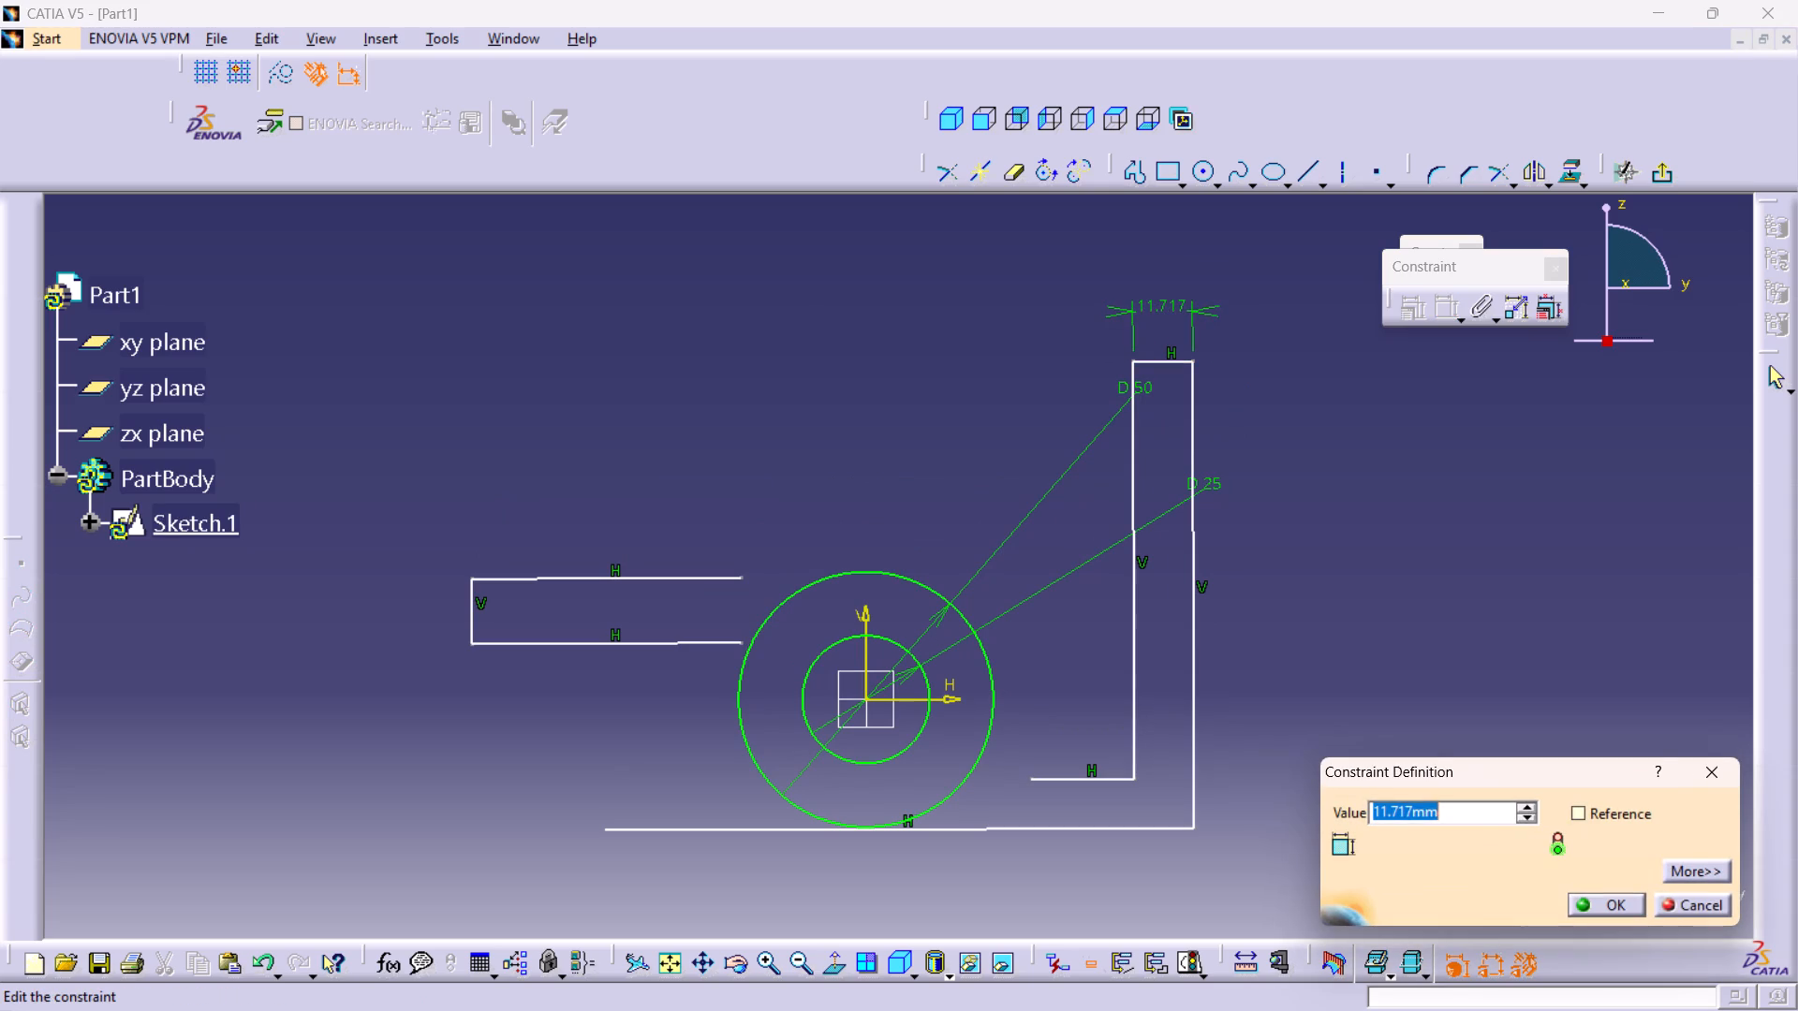
text(16)
key(Return)
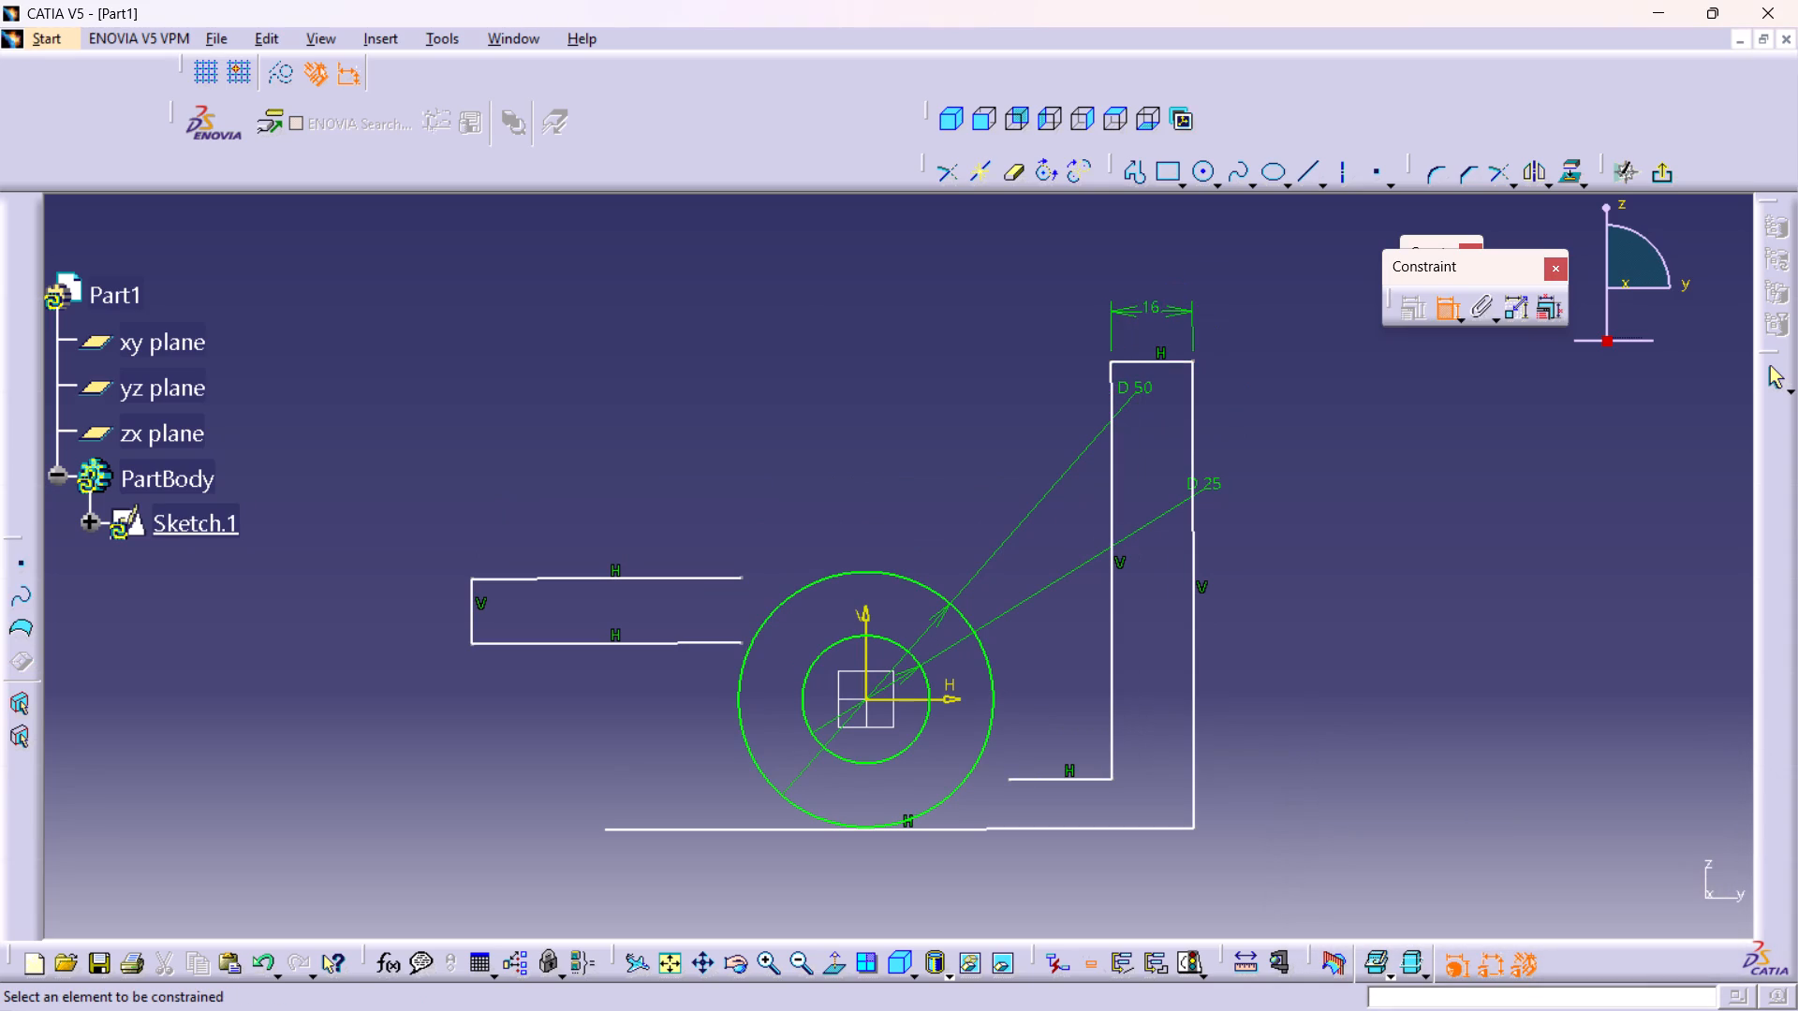
Constrain the distance between the L-profile's short inner horizontal line and its long bottom line to 16 mm.
middle_drag(1163, 770, 1152, 639)
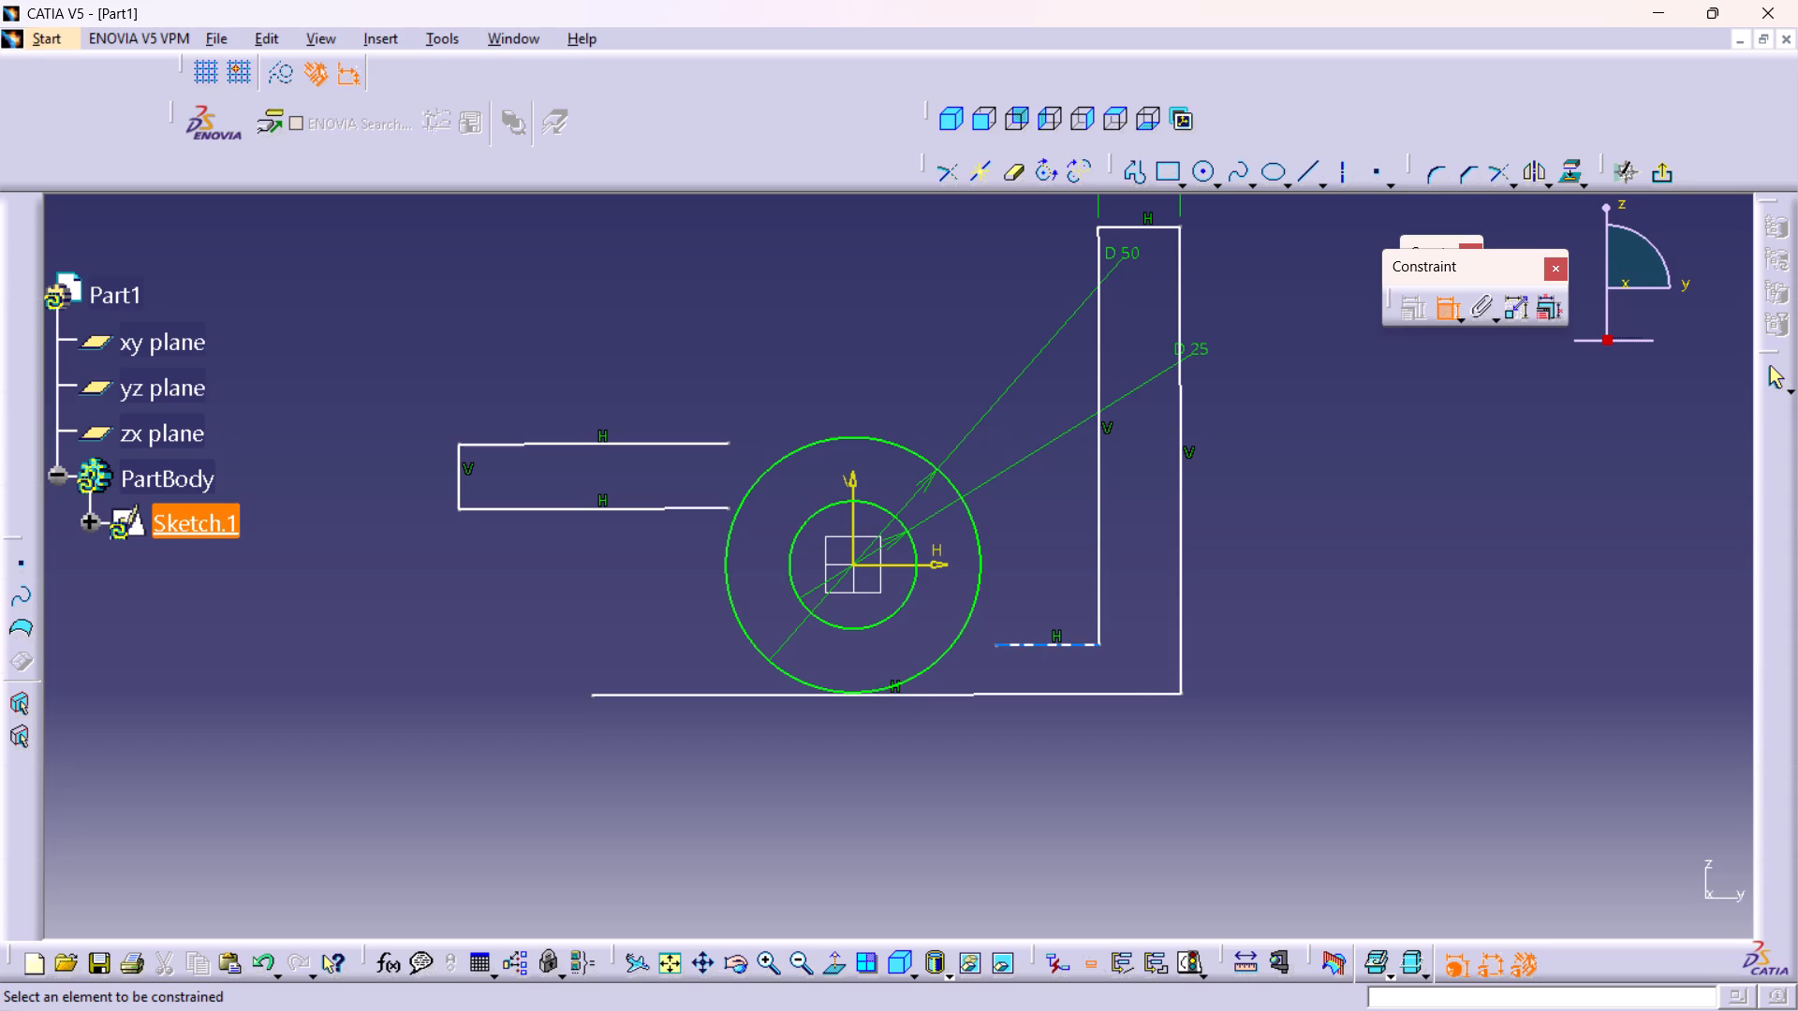
click(1065, 647)
click(1094, 695)
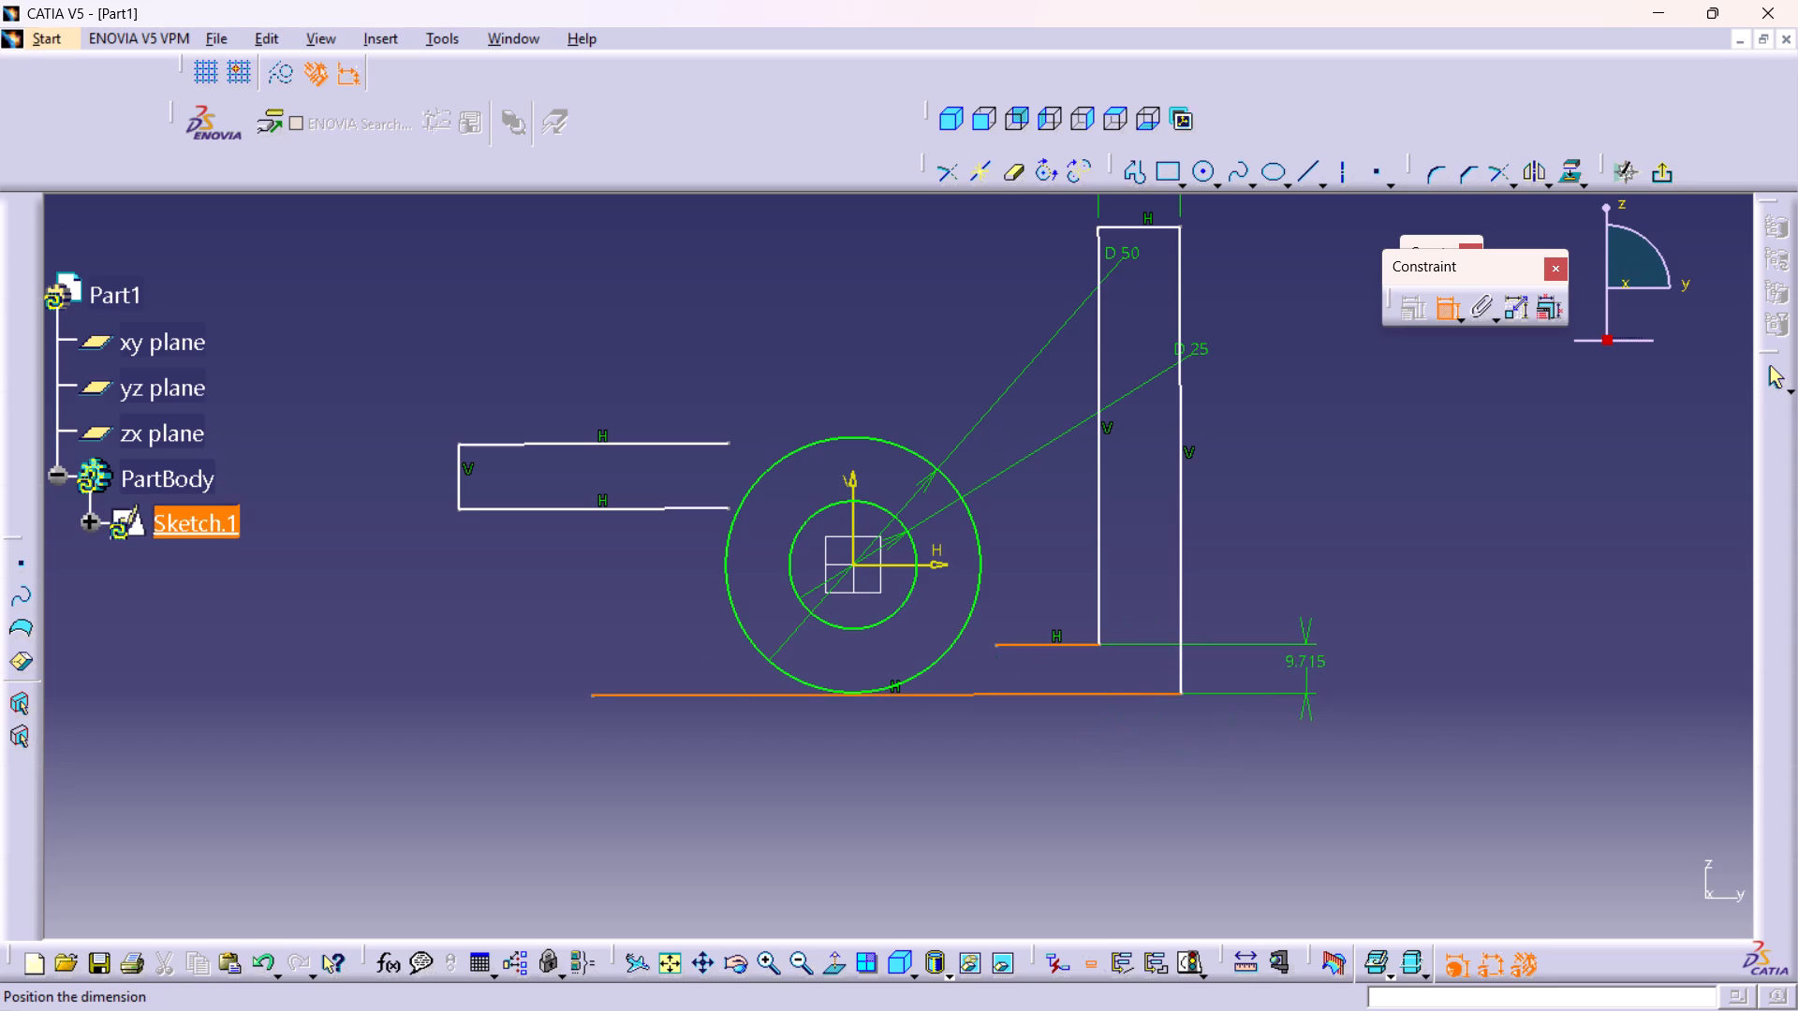
click(1433, 693)
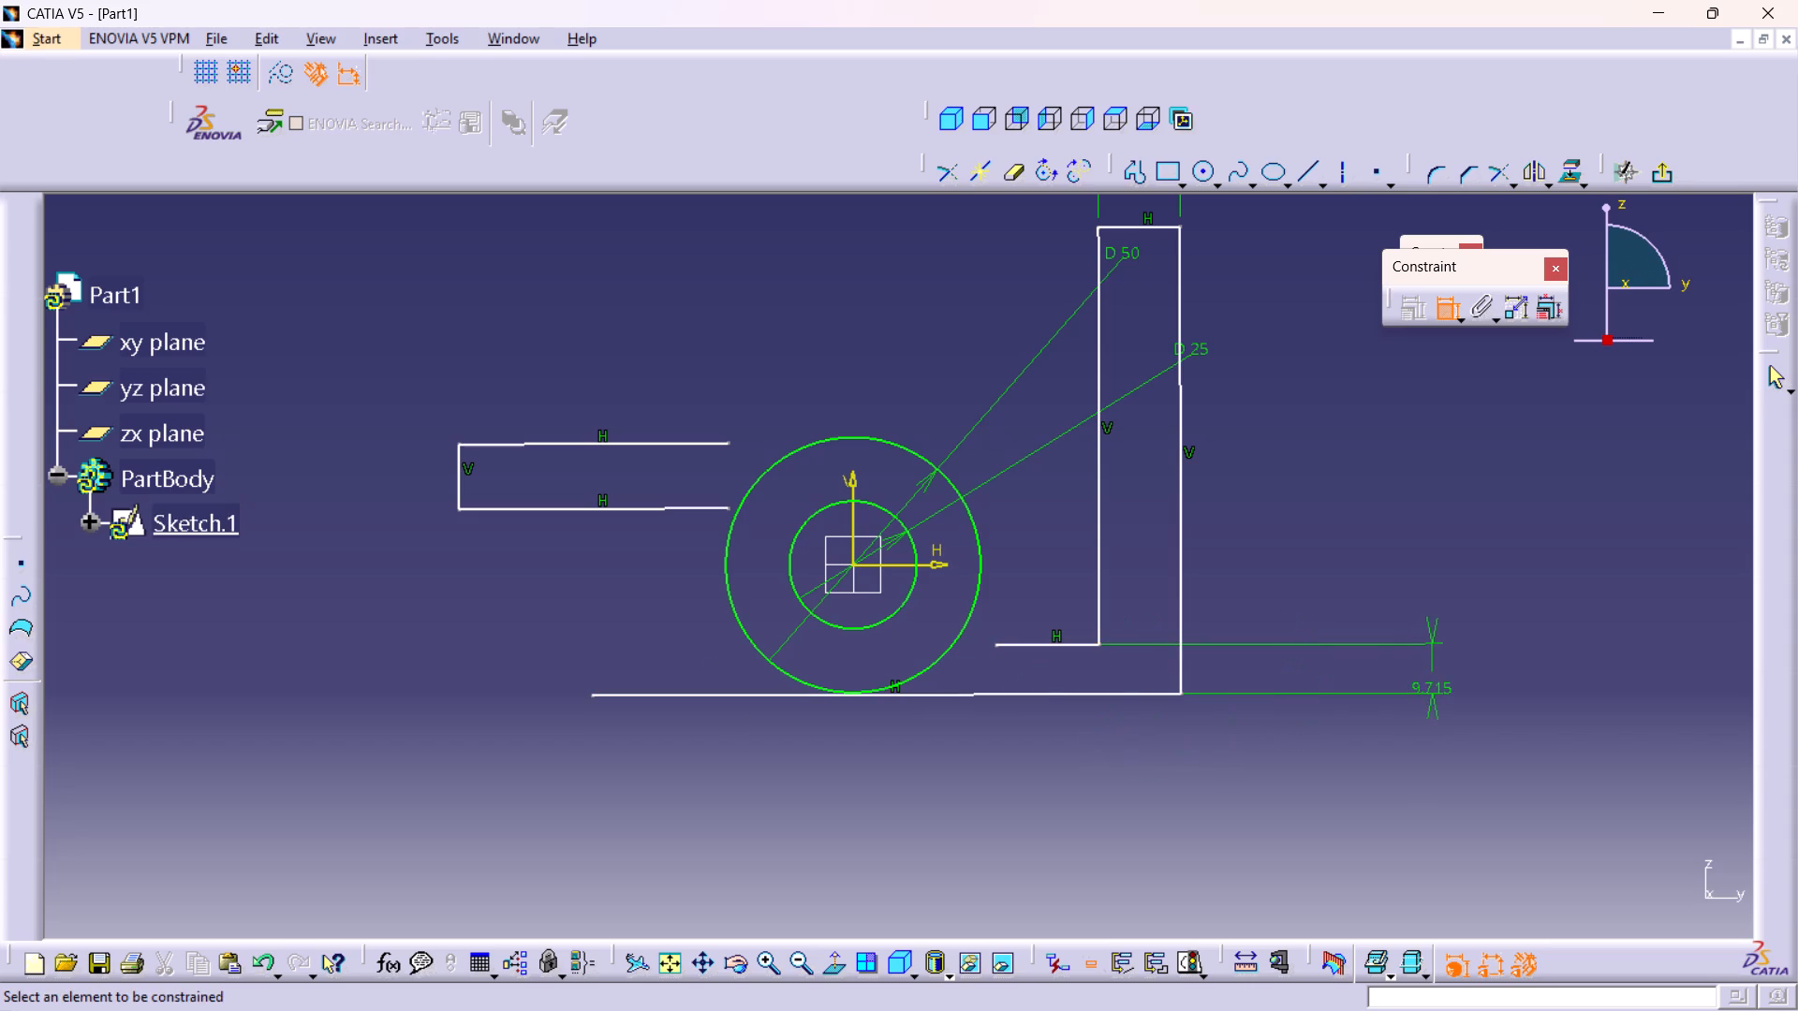
double_click(1429, 680)
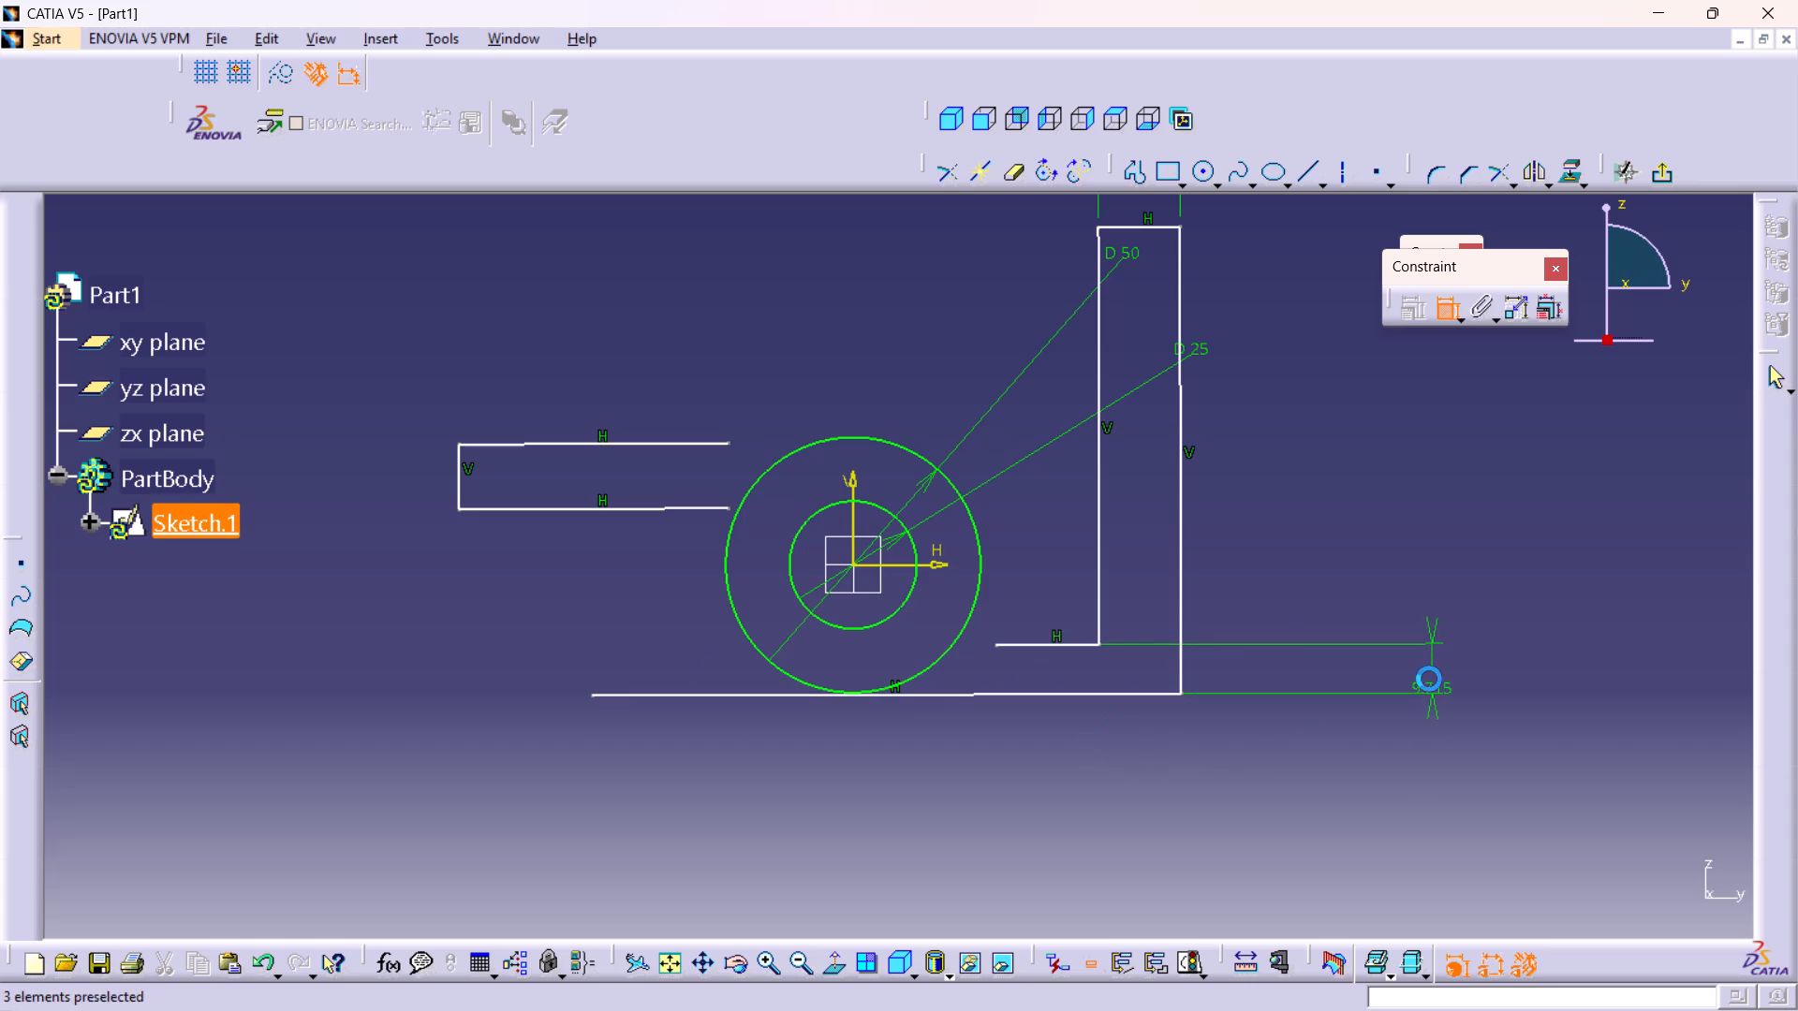
text(16)
key(Return)
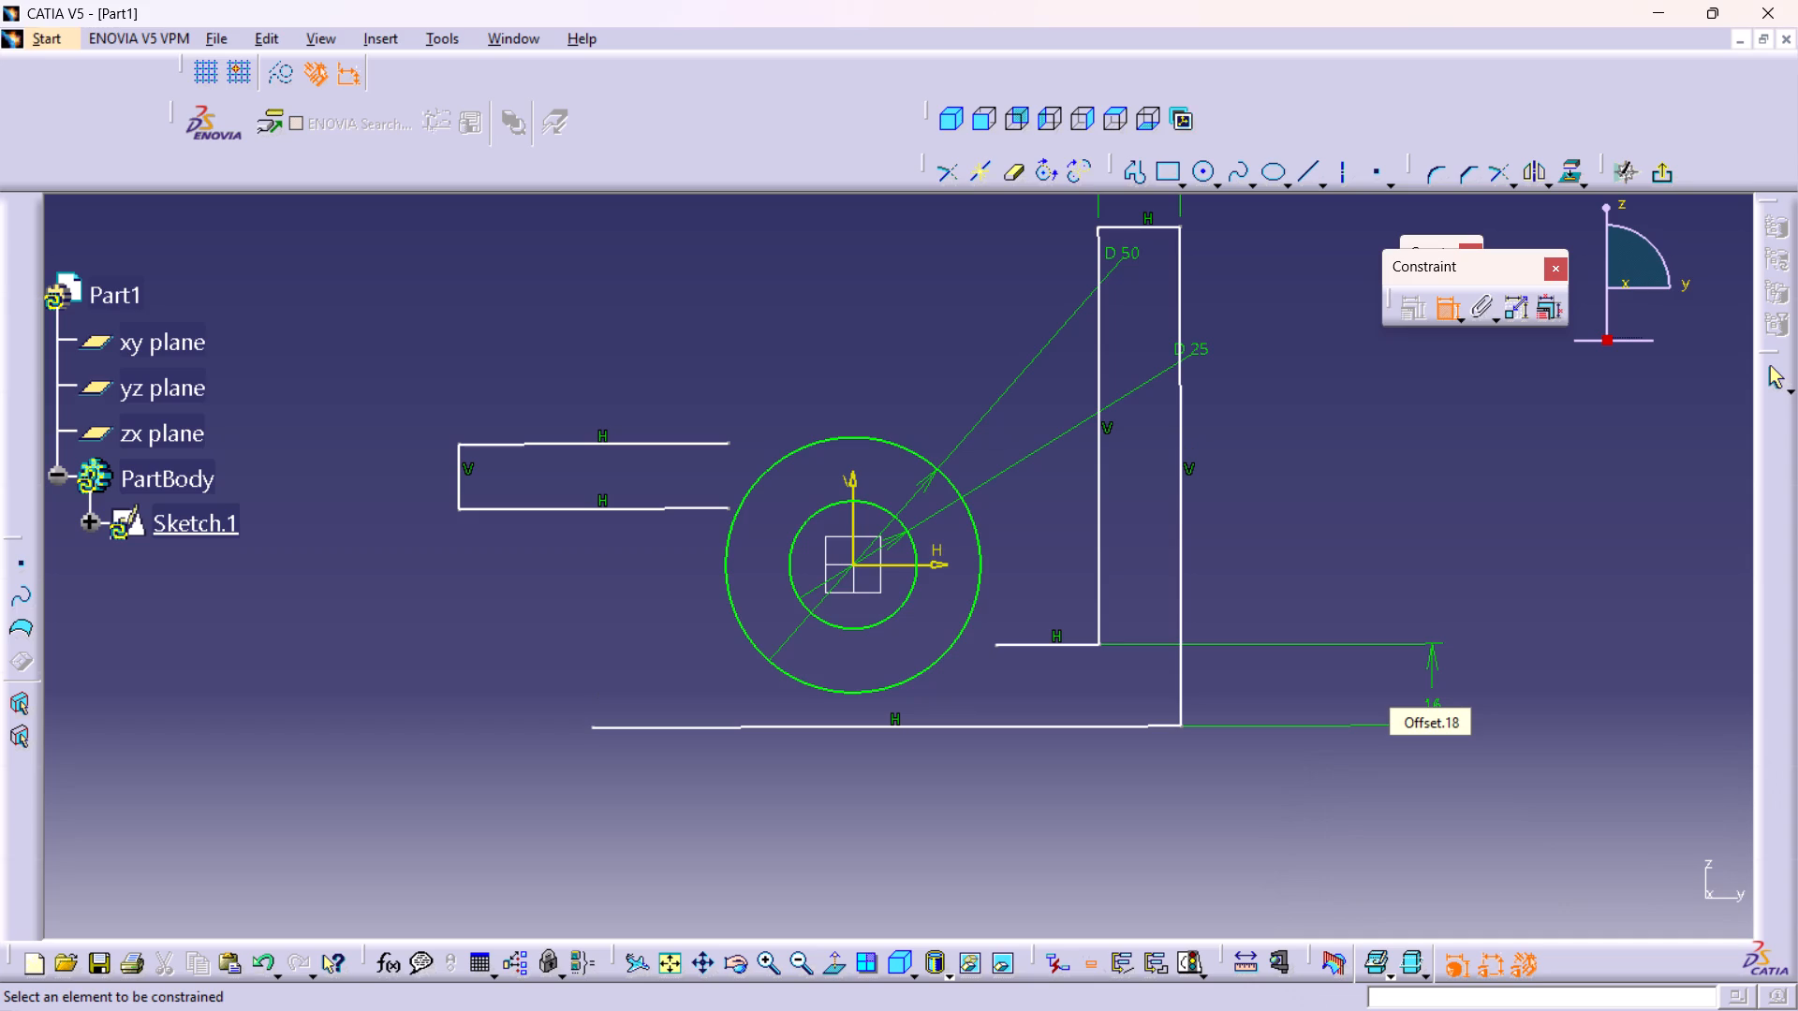
Dimension the vertical end line of the U-shaped profile and set its length to 16 mm.
click(459, 471)
click(363, 492)
double_click(358, 479)
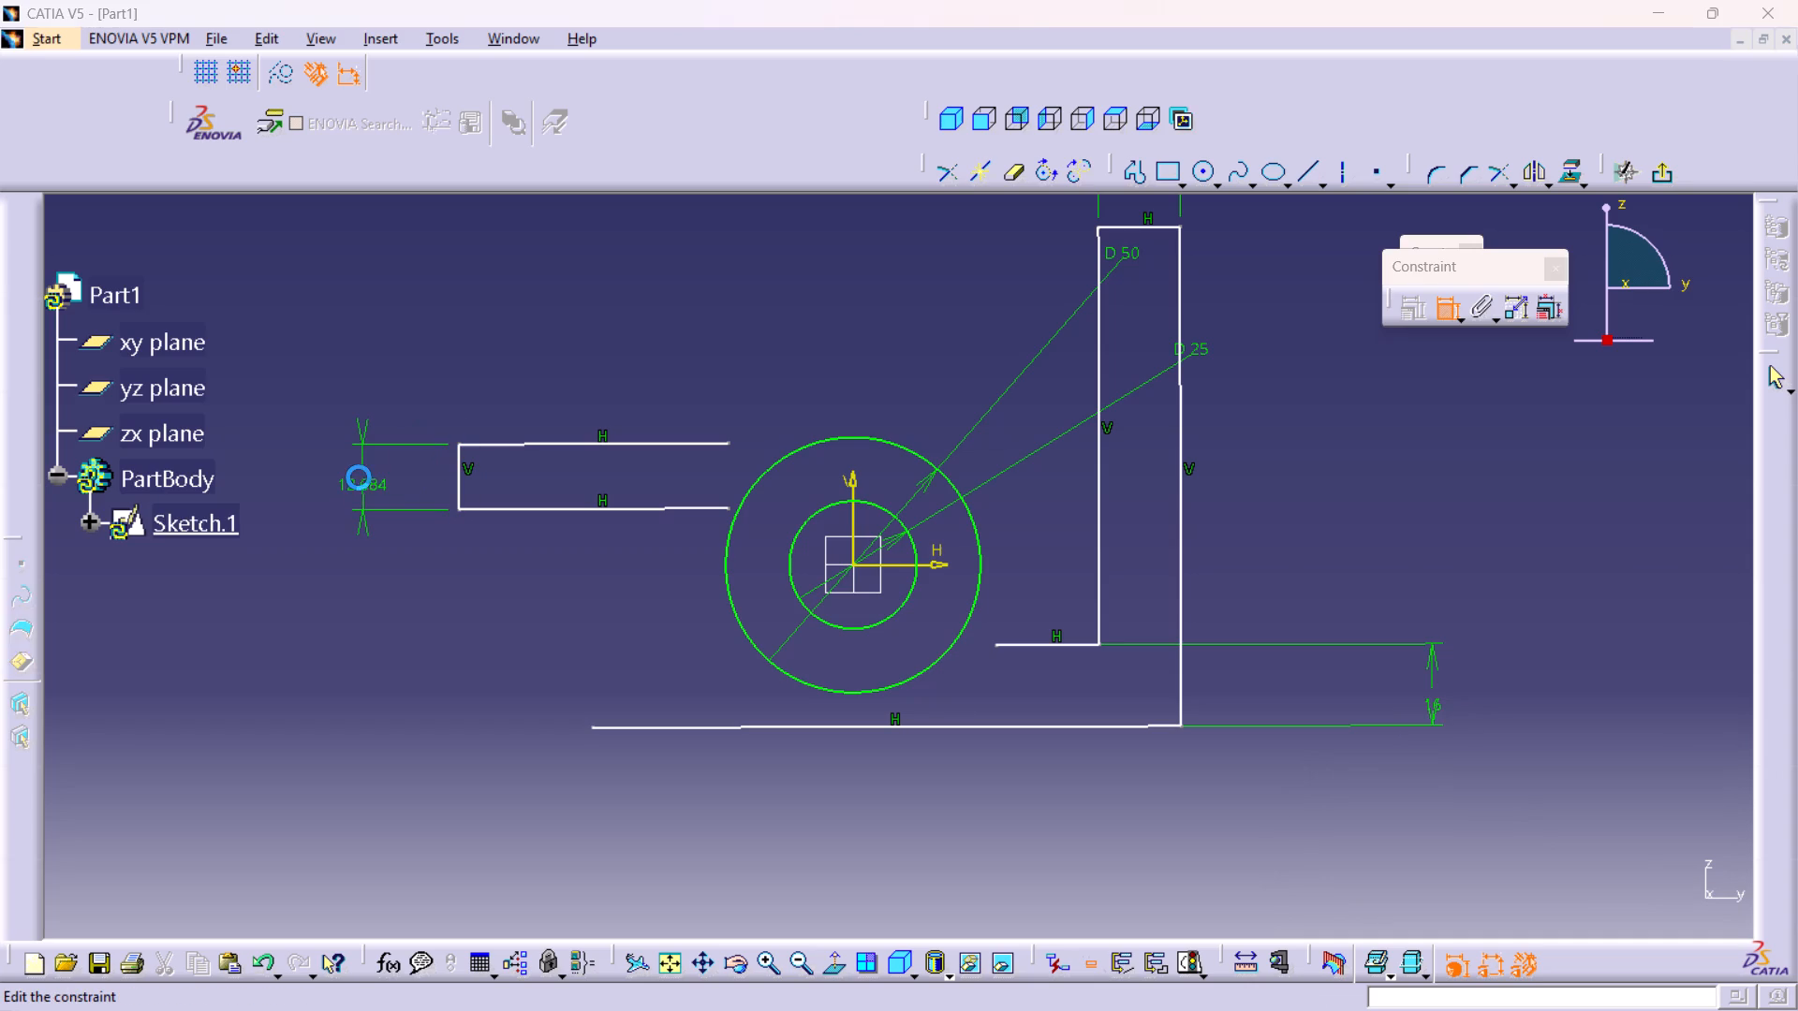
text(16)
key(Return)
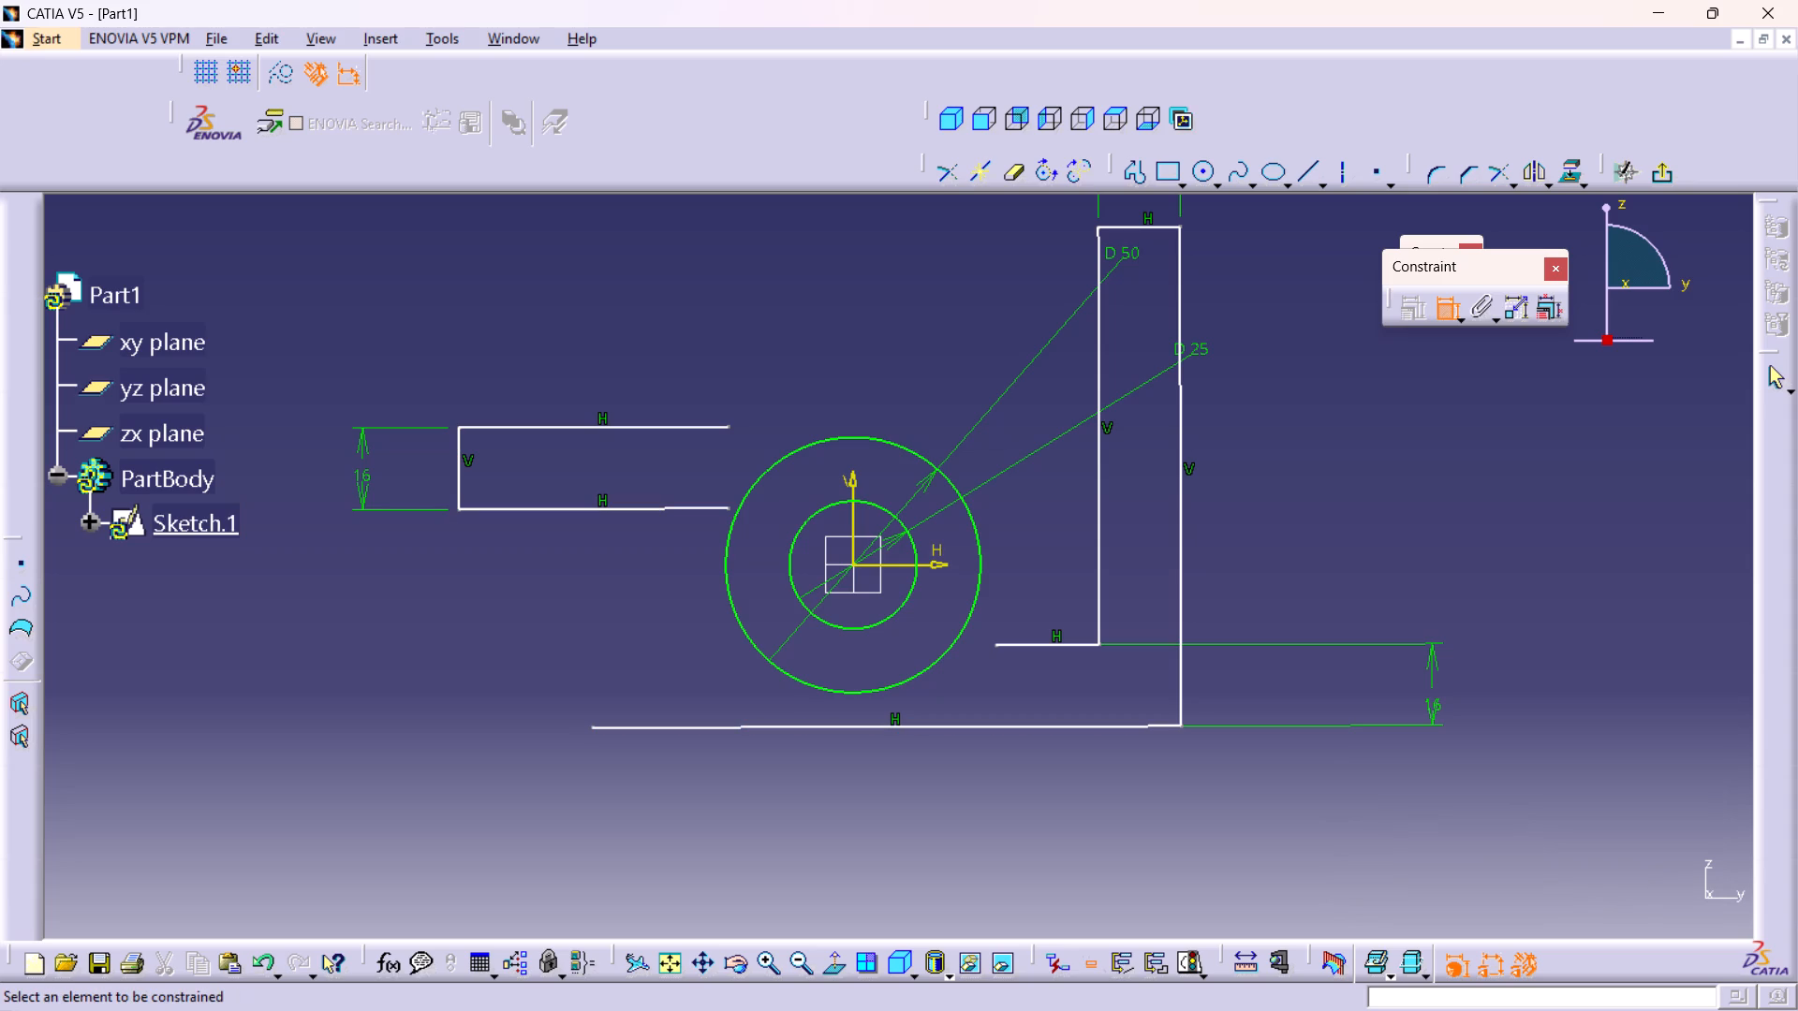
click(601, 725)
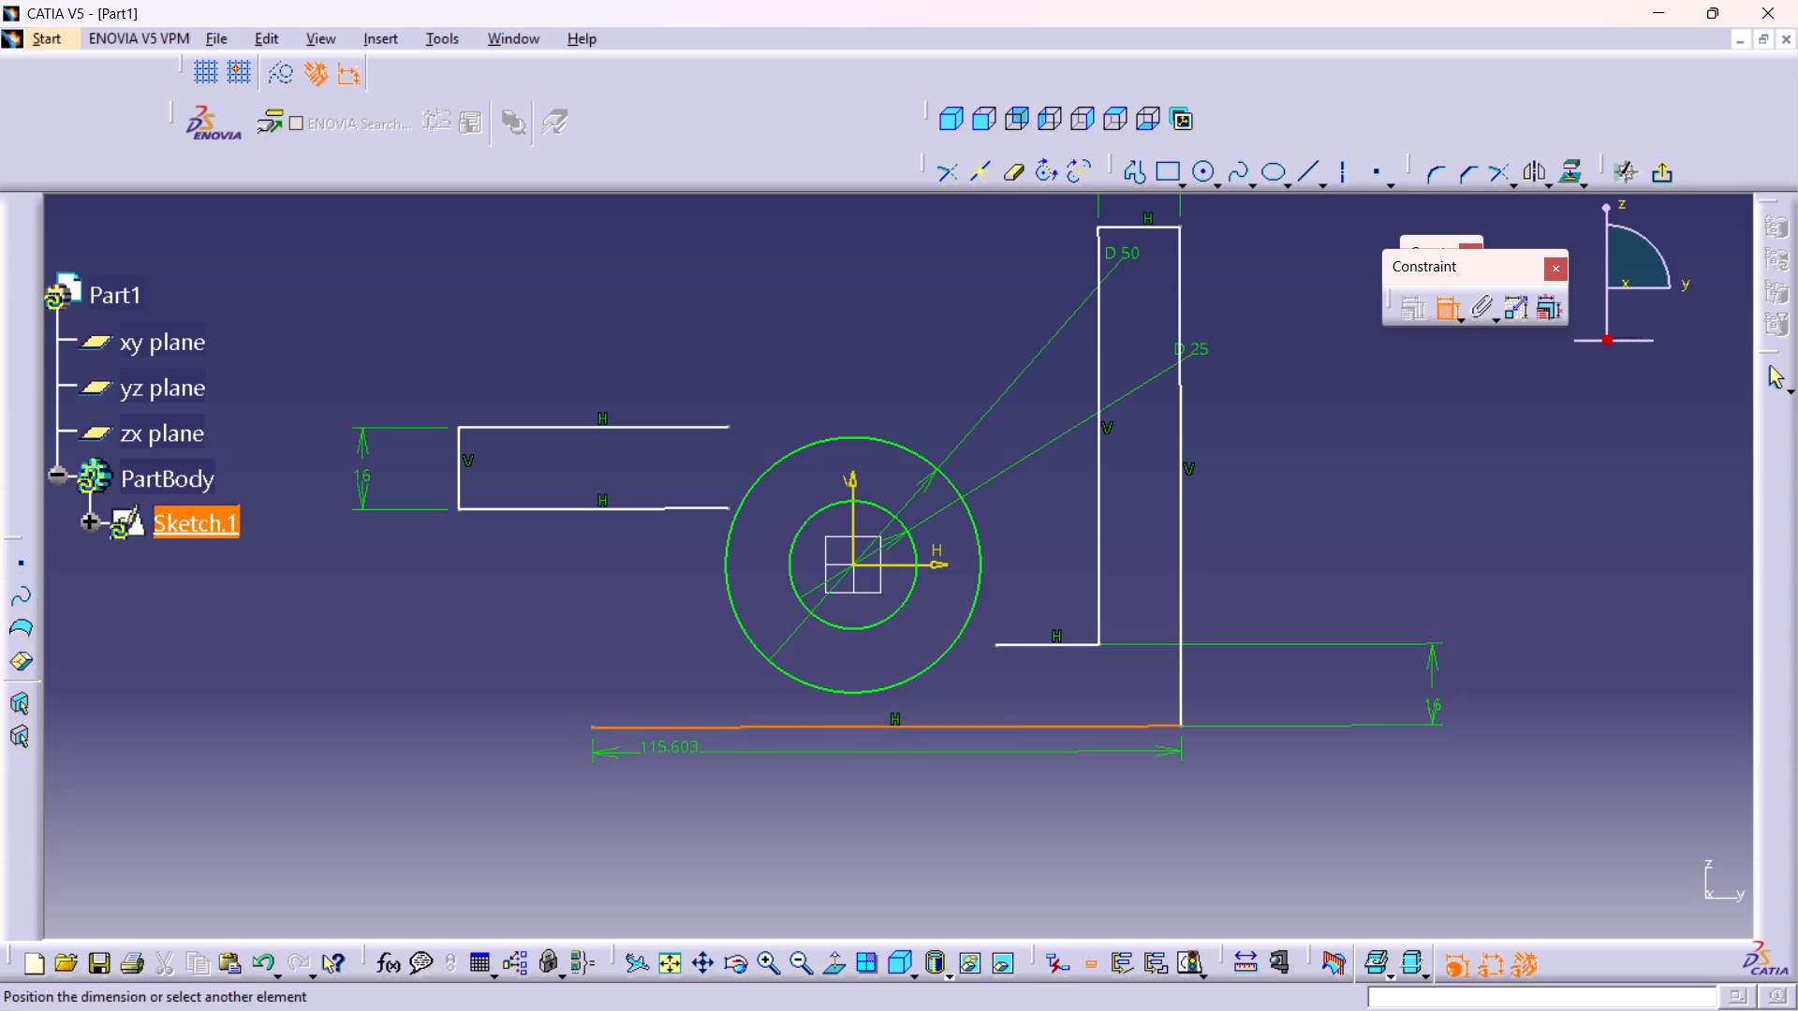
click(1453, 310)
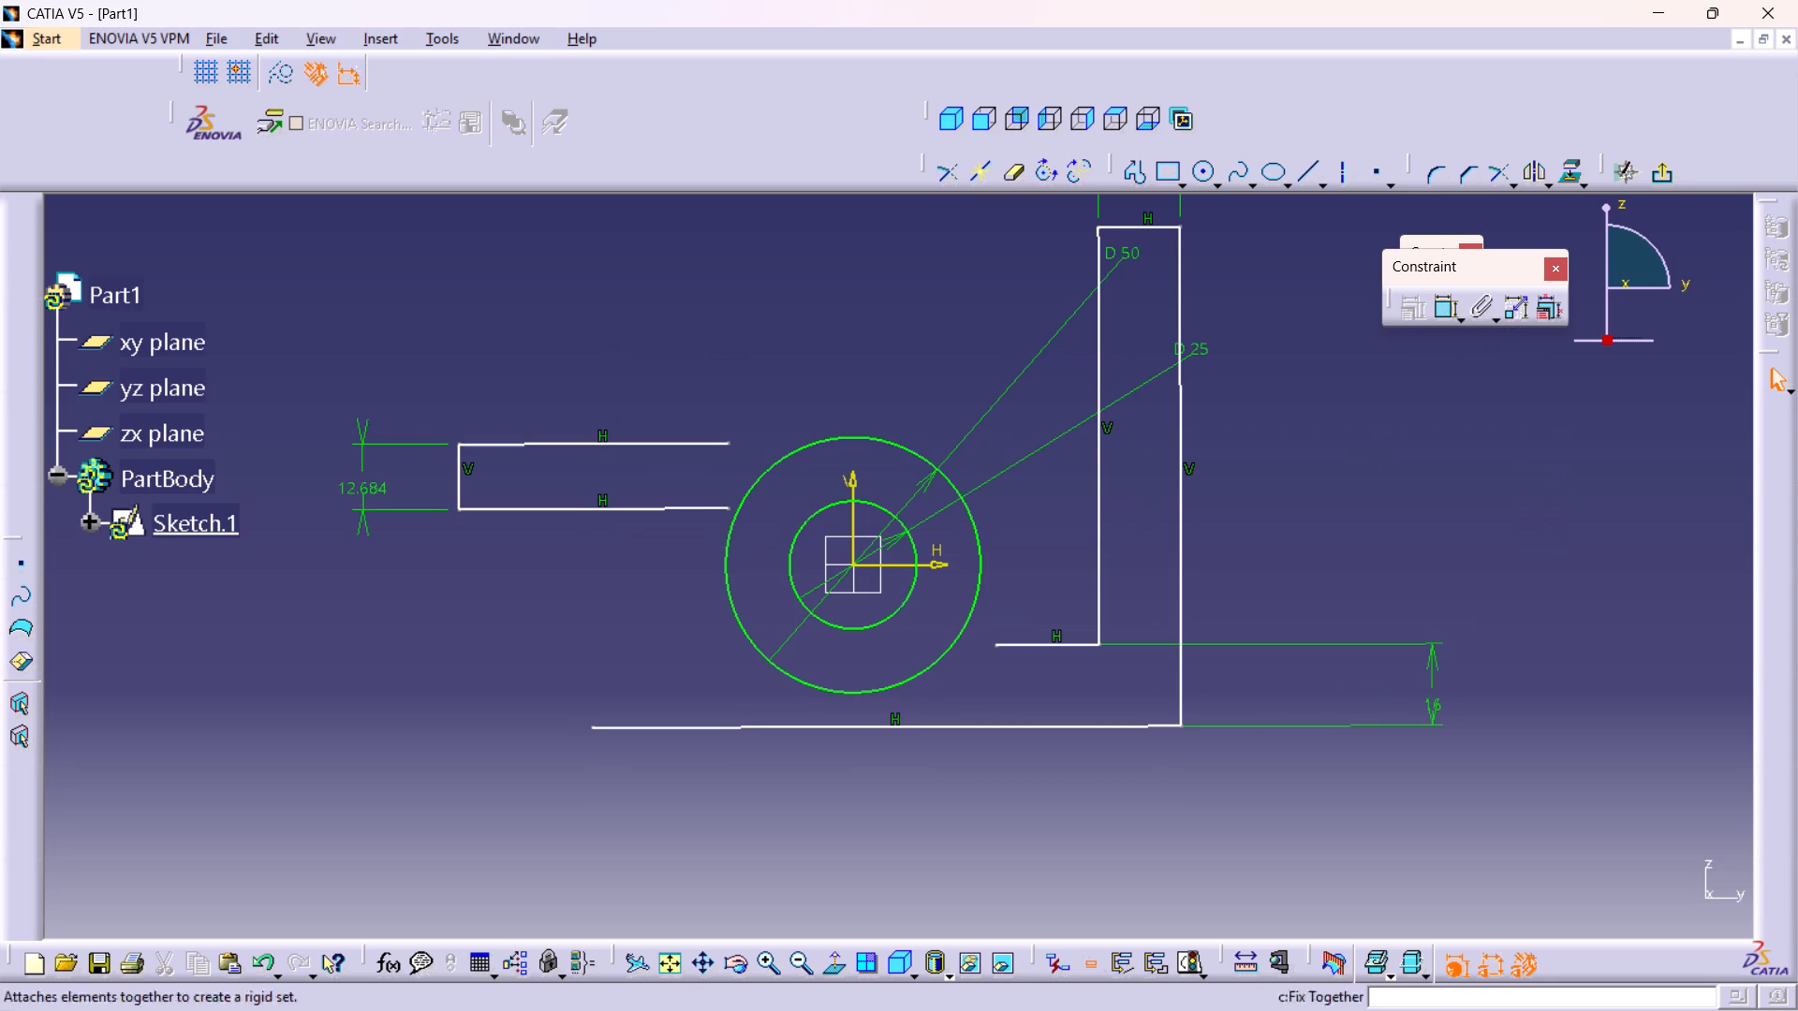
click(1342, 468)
Set the length dimension of the U-shaped profile's vertical end line to 16 mm.
double_click(374, 495)
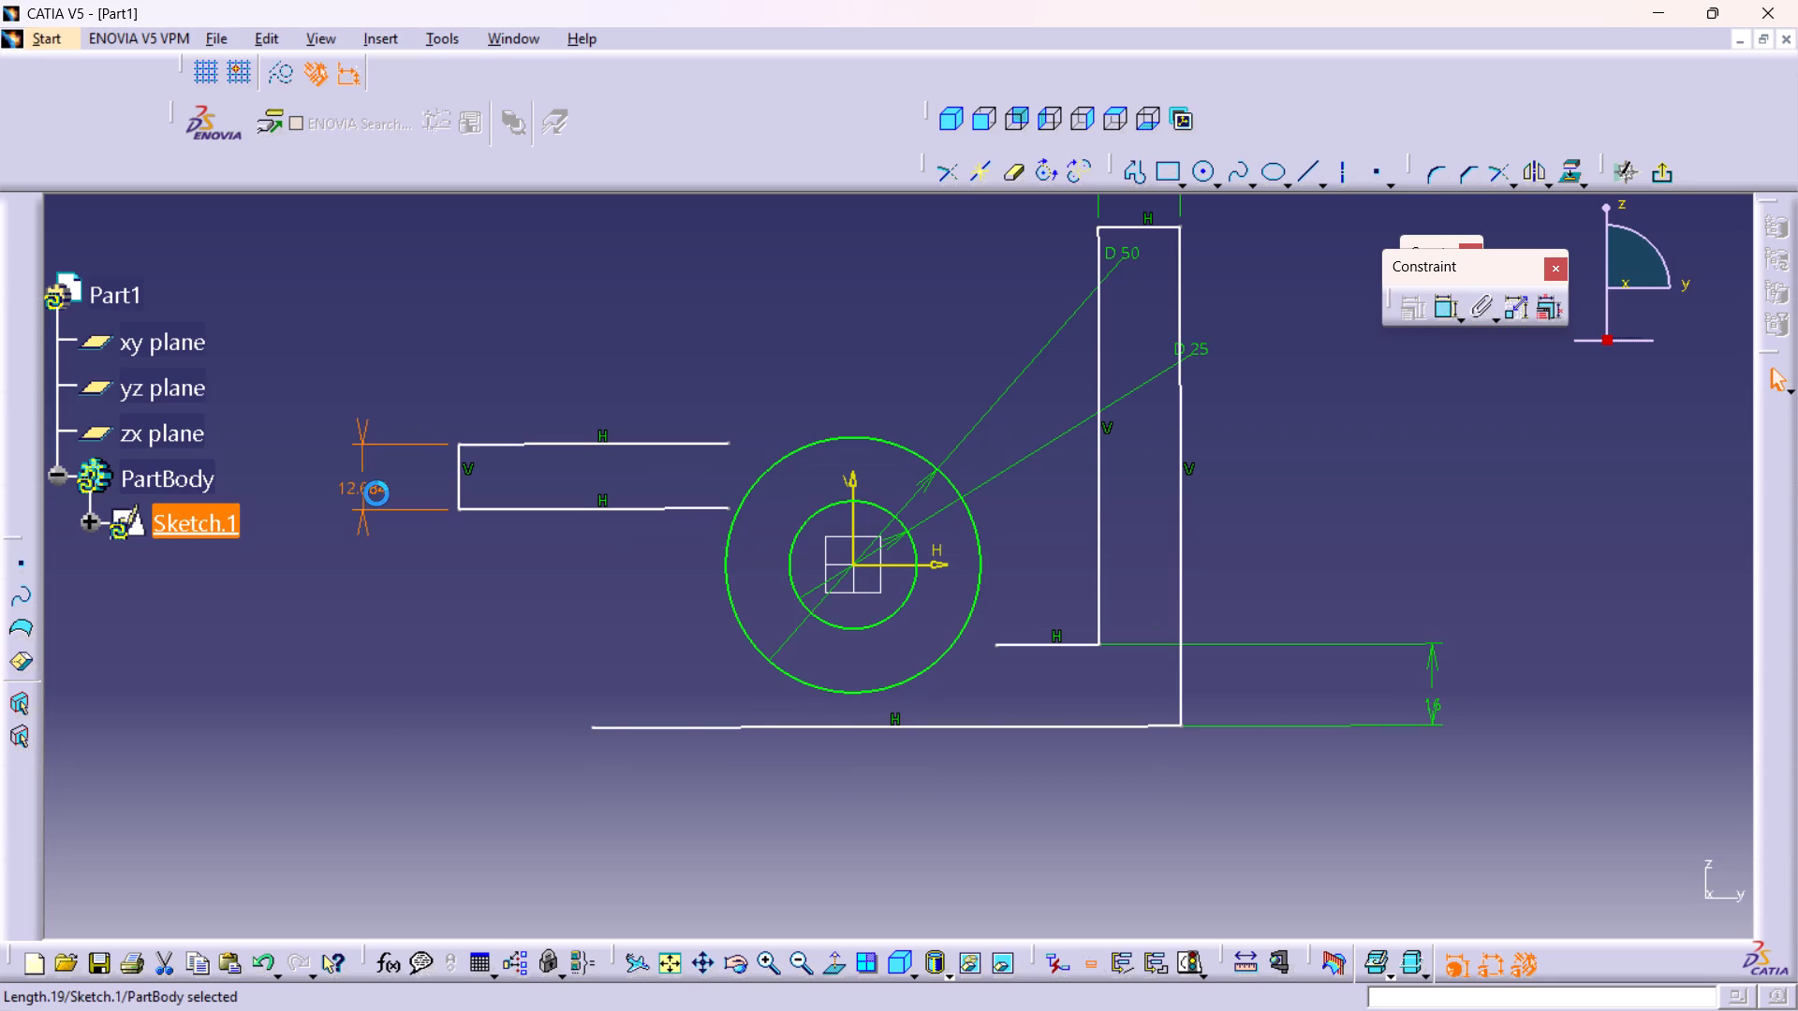
double_click(359, 484)
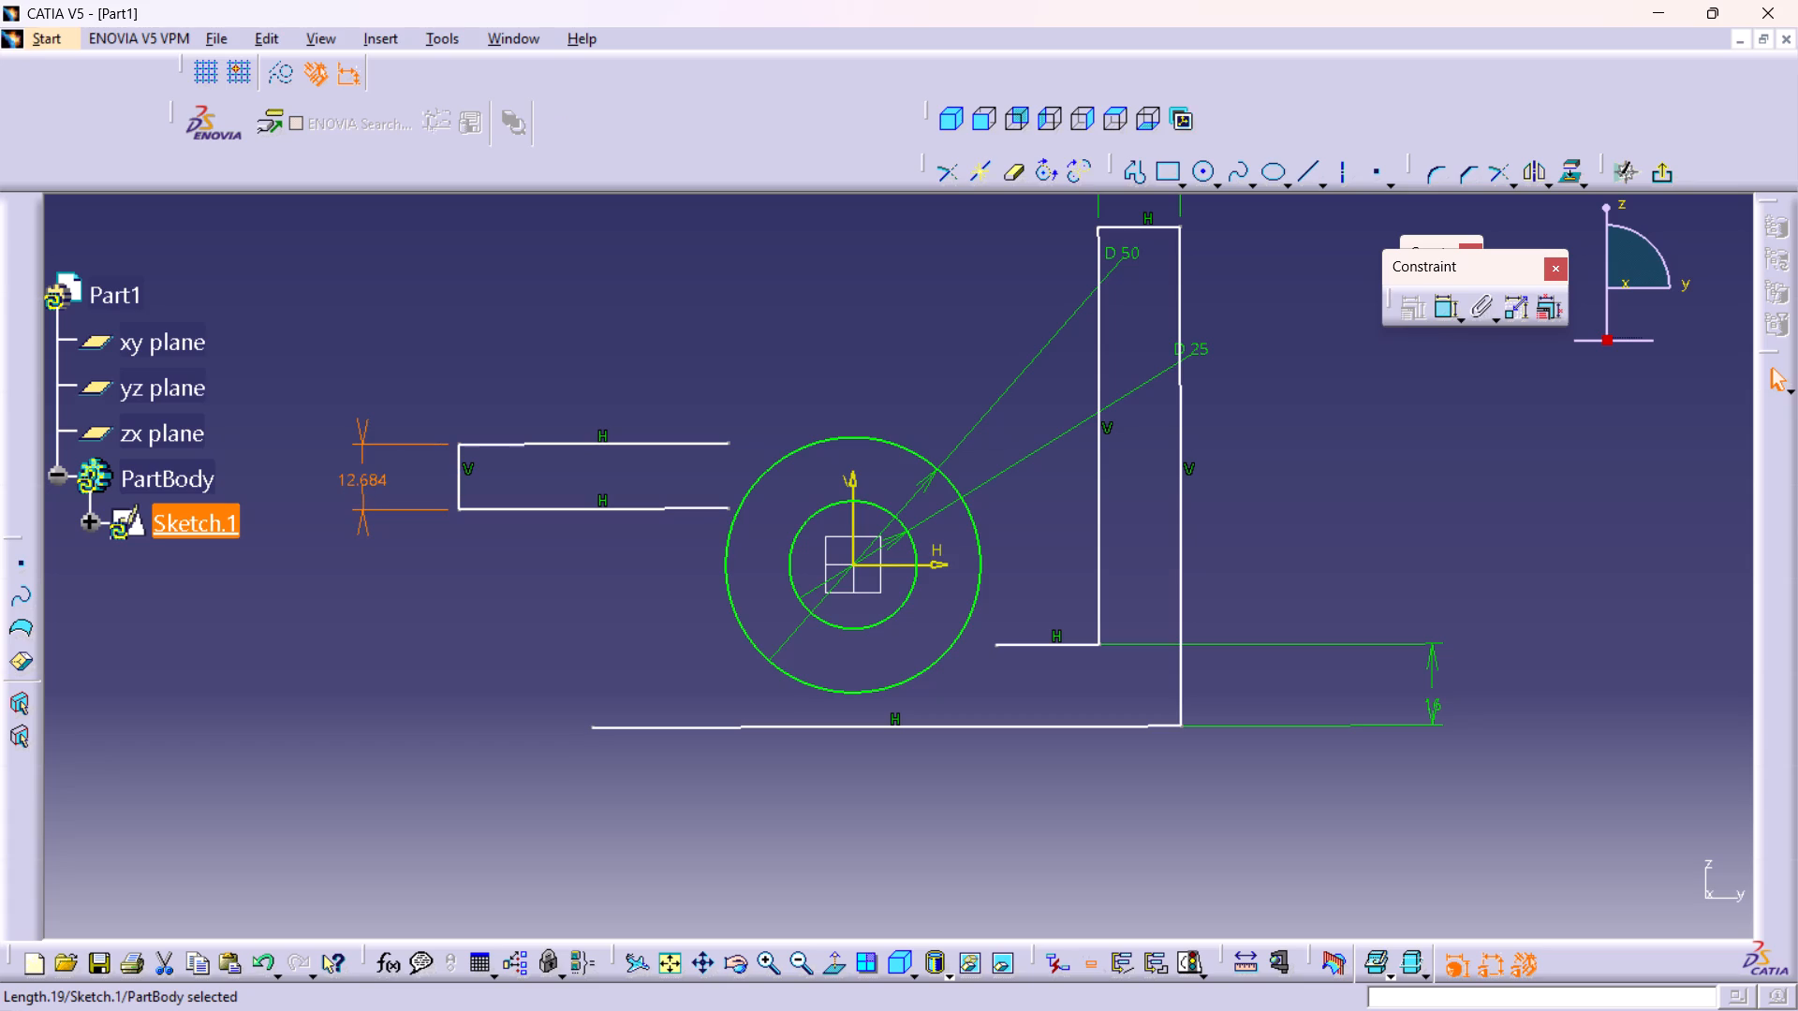
double_click(376, 474)
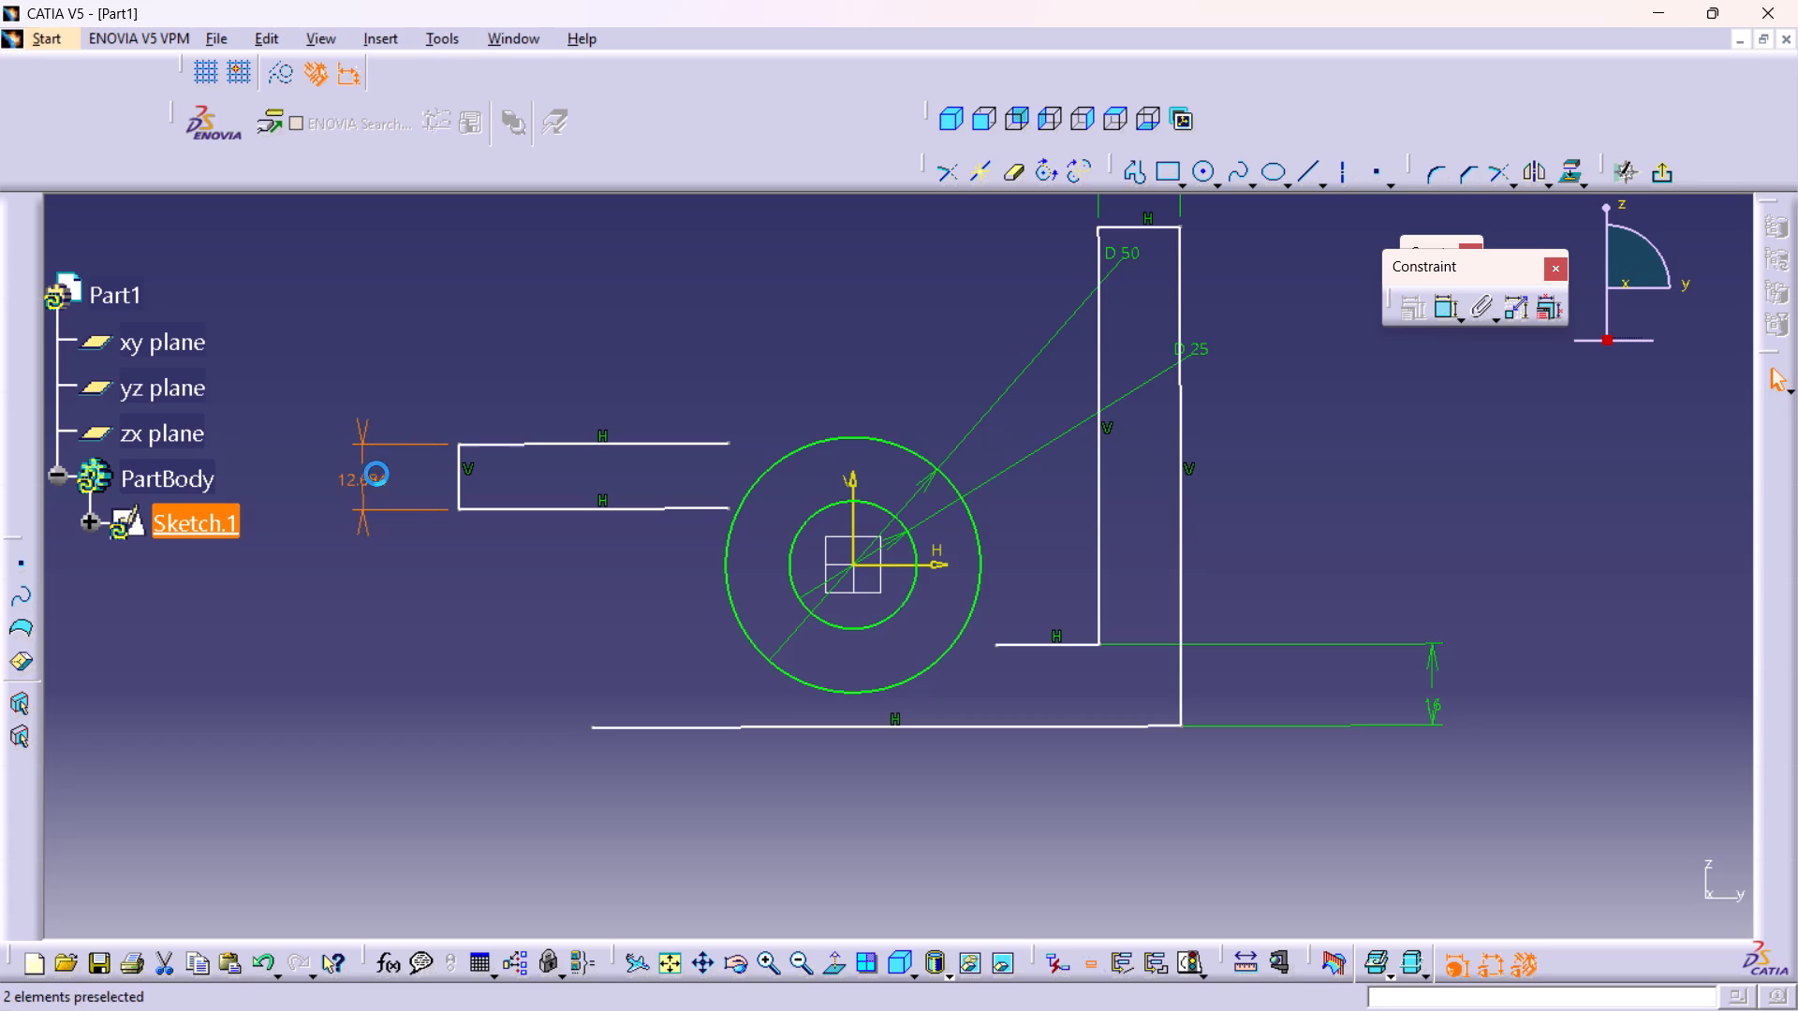
text(16)
key(Return)
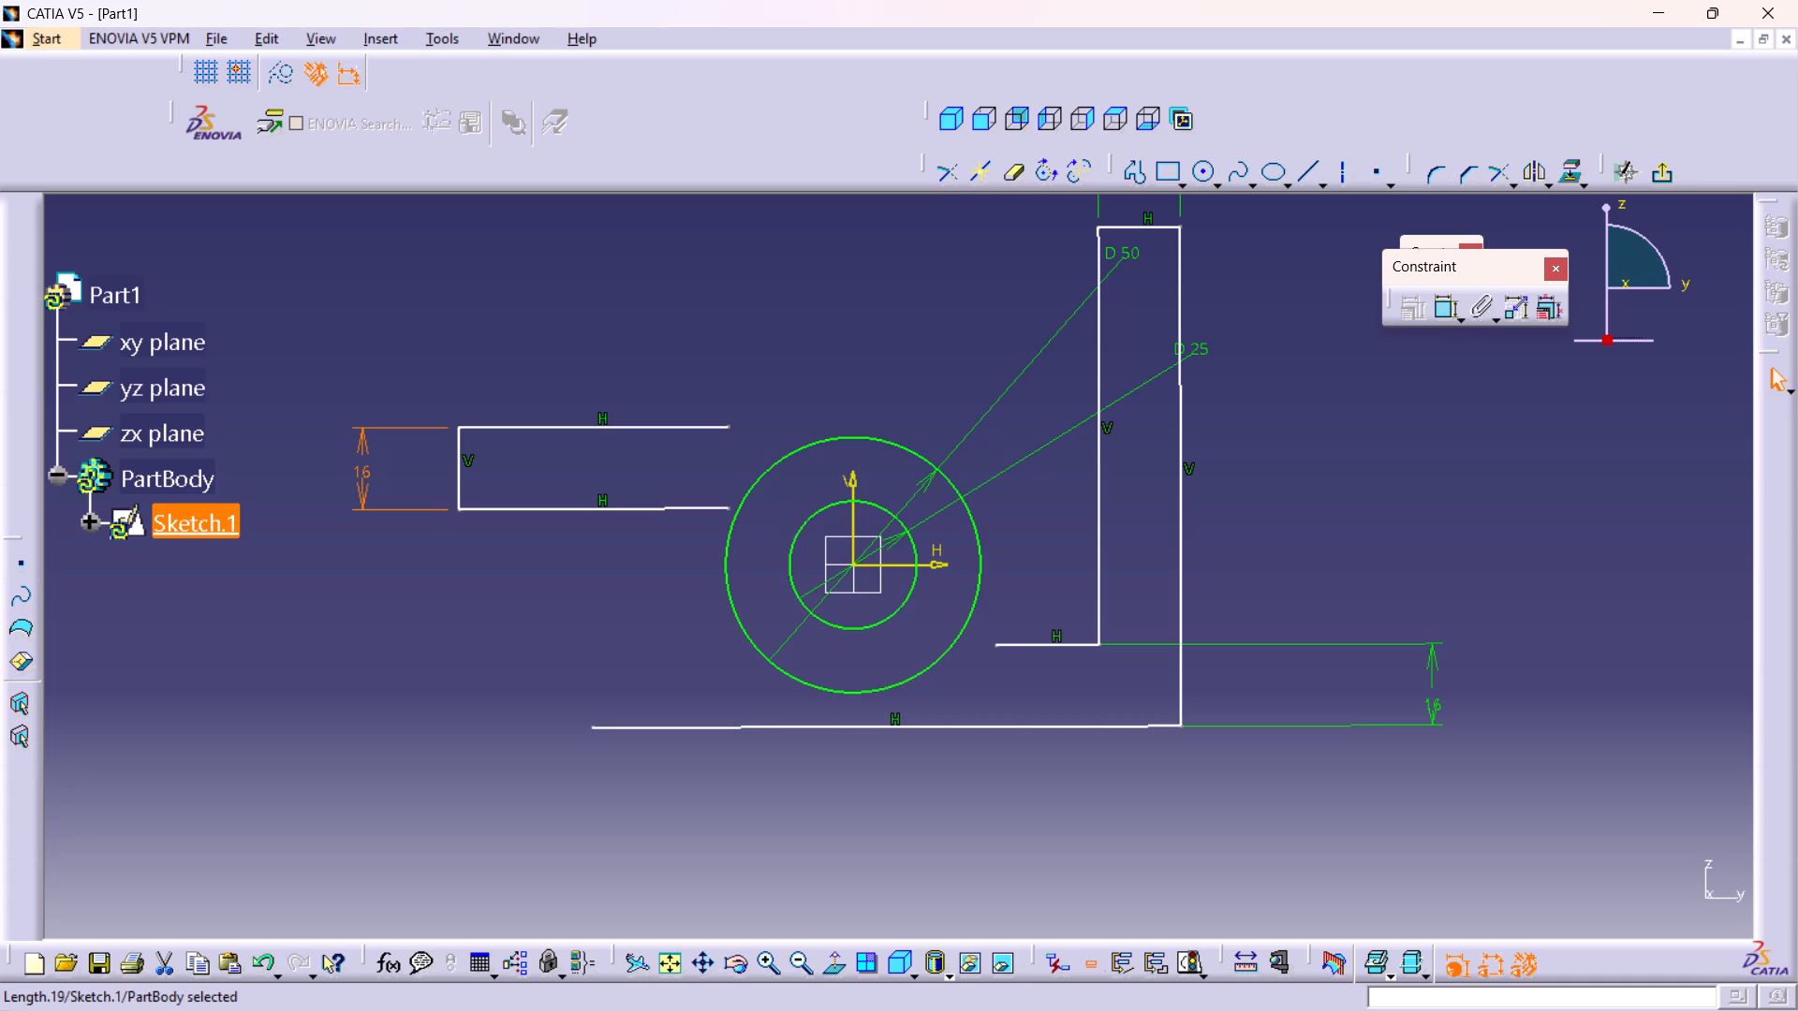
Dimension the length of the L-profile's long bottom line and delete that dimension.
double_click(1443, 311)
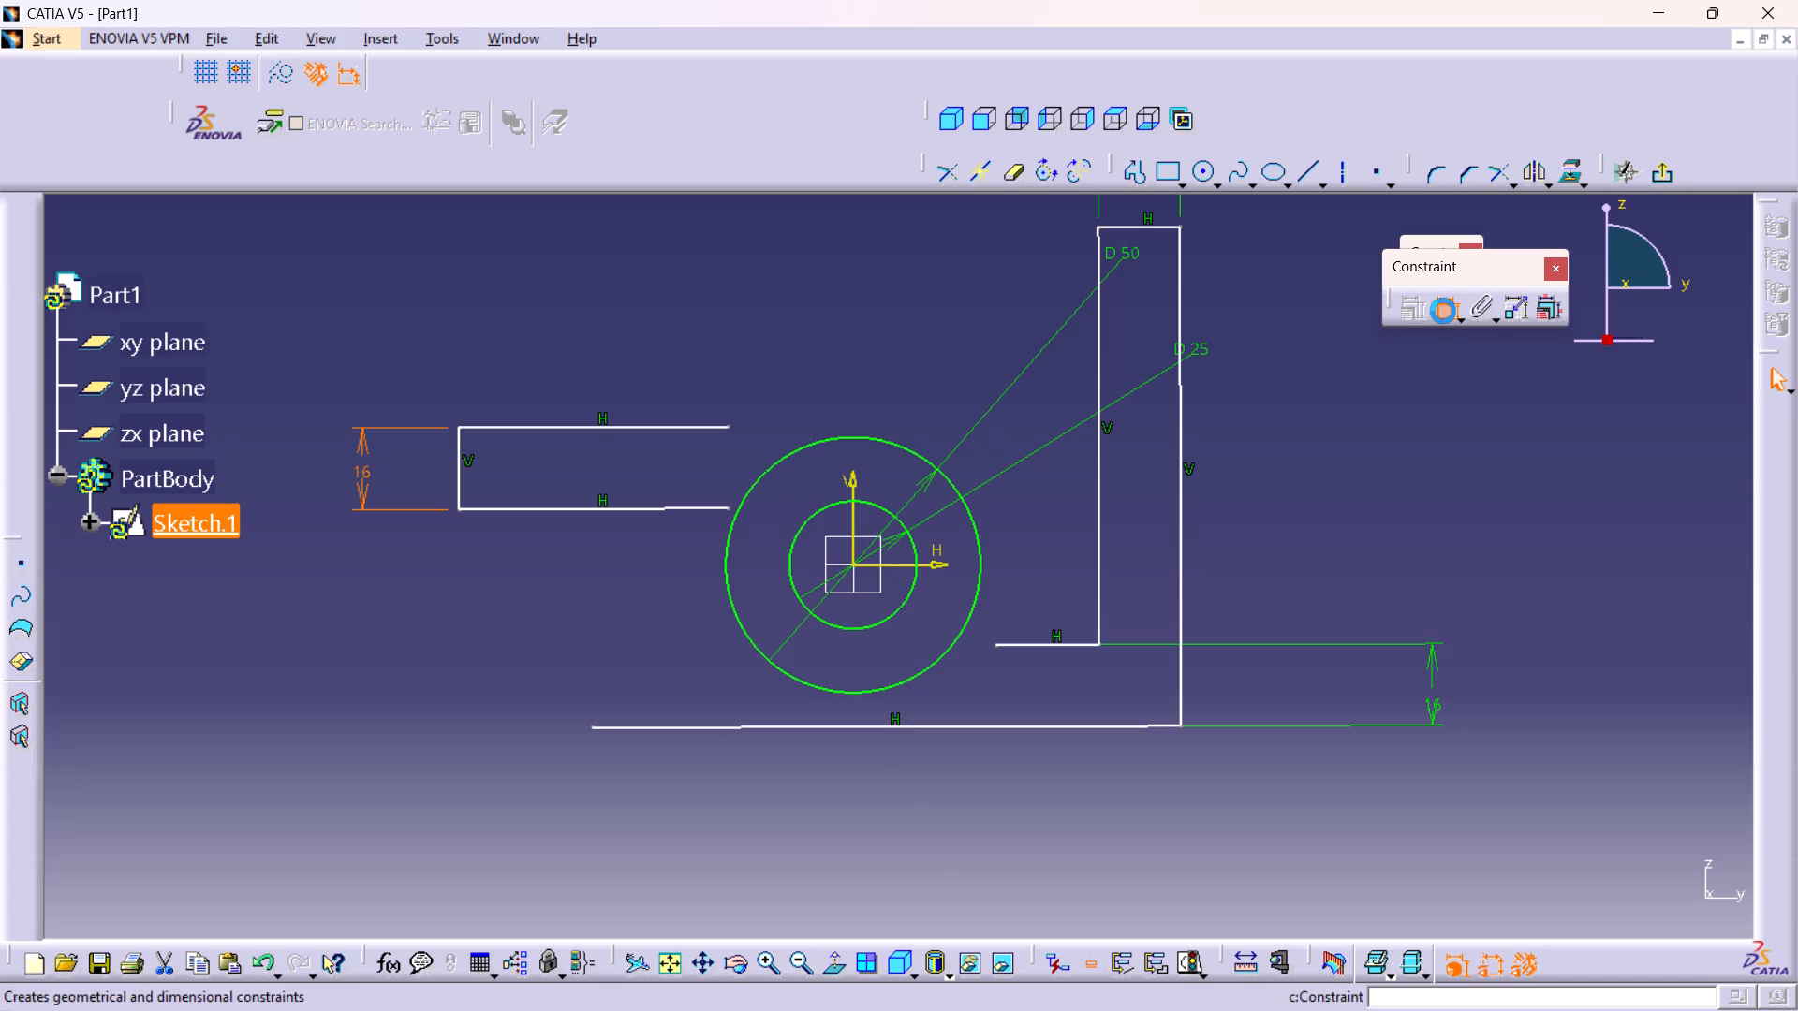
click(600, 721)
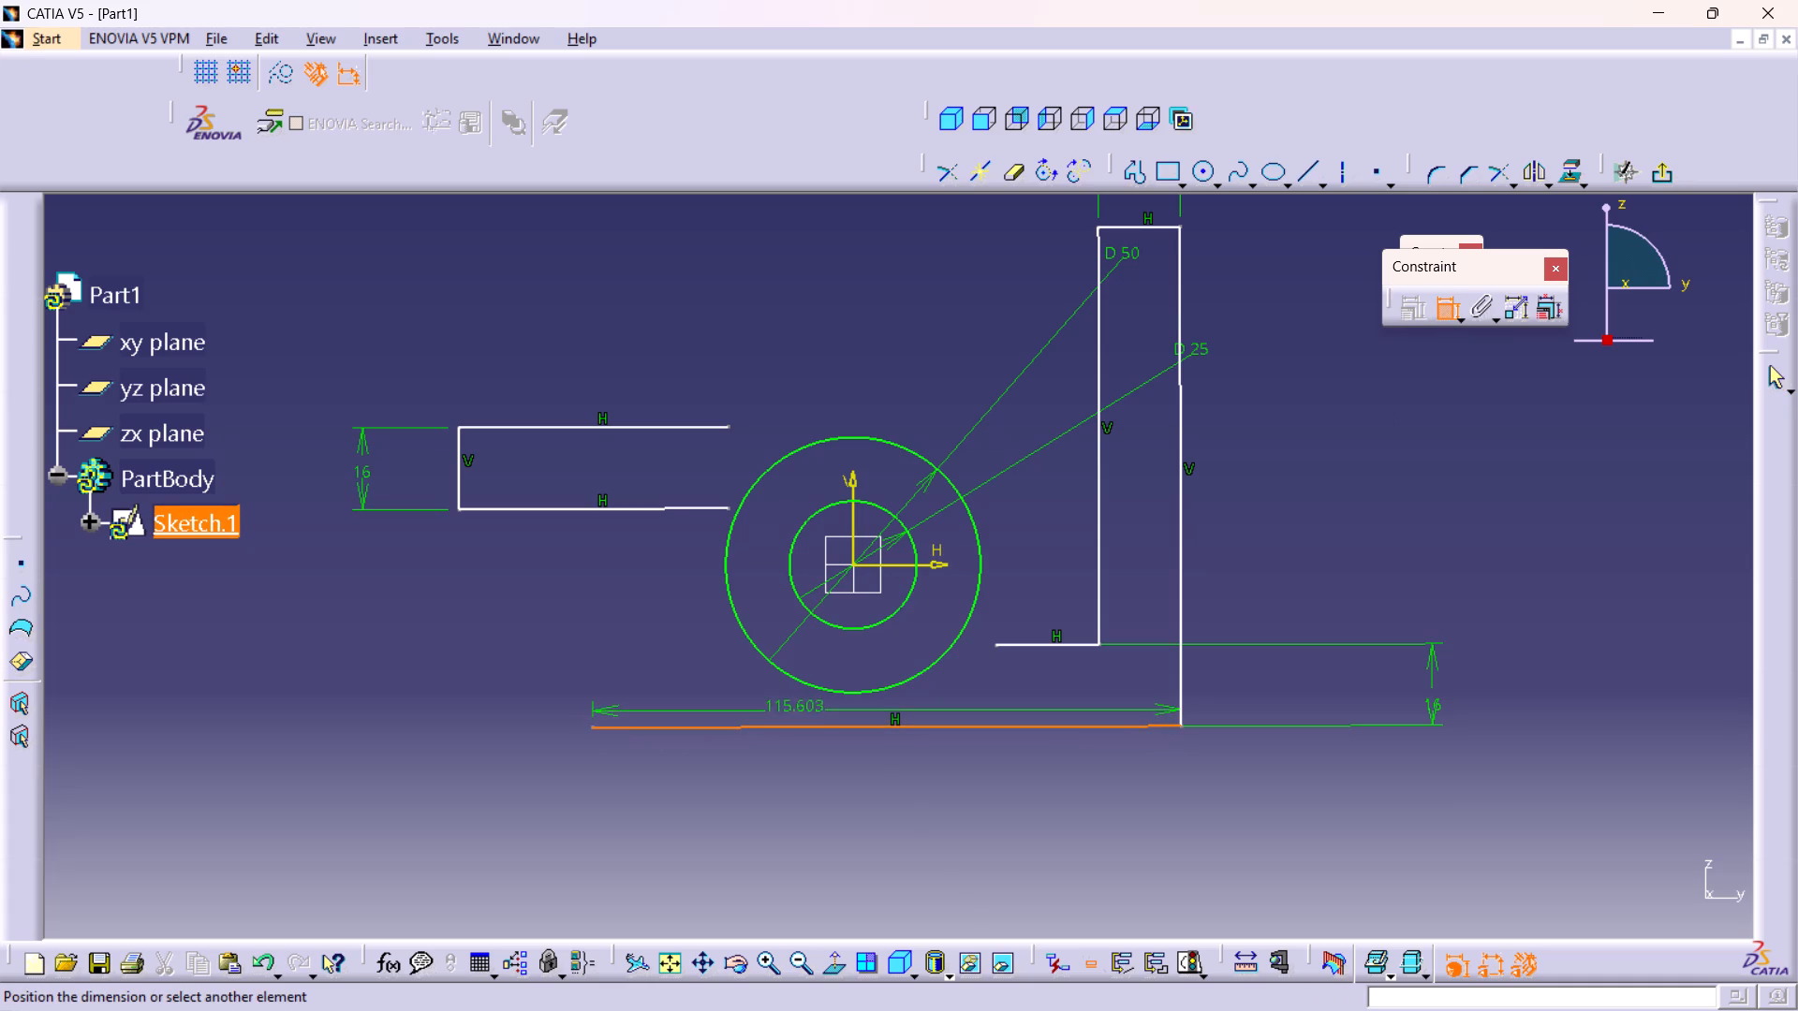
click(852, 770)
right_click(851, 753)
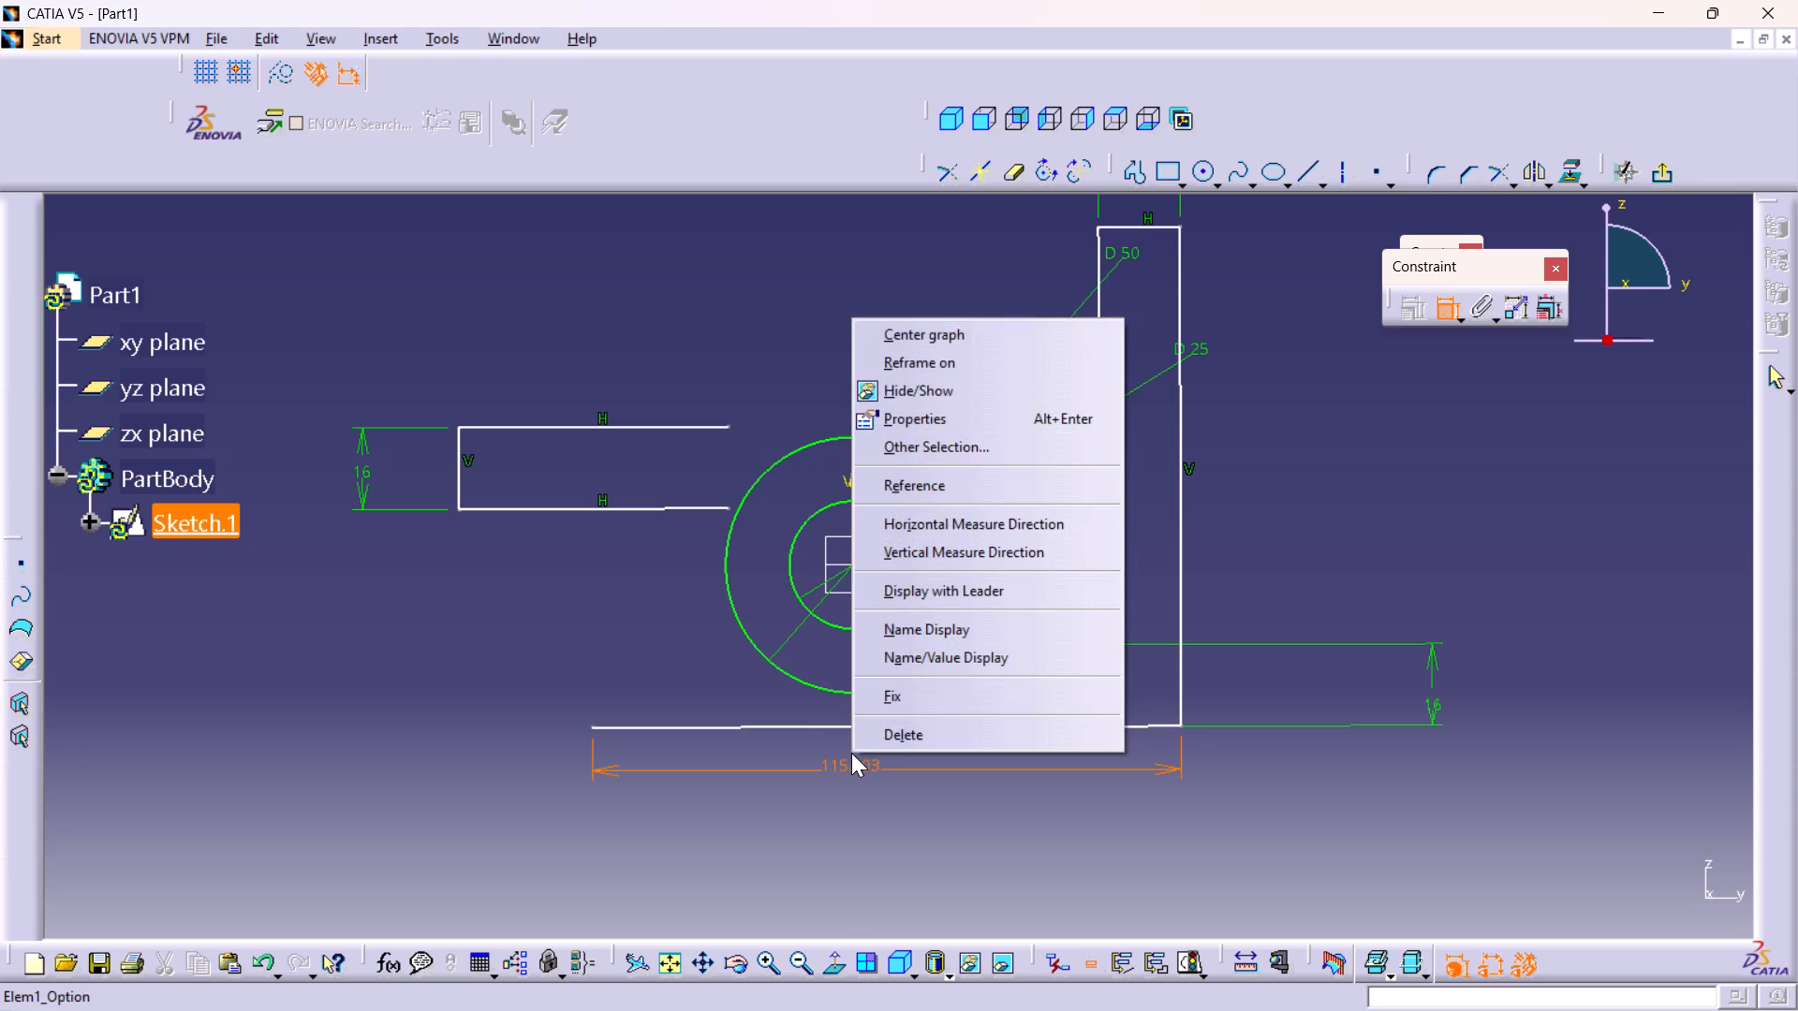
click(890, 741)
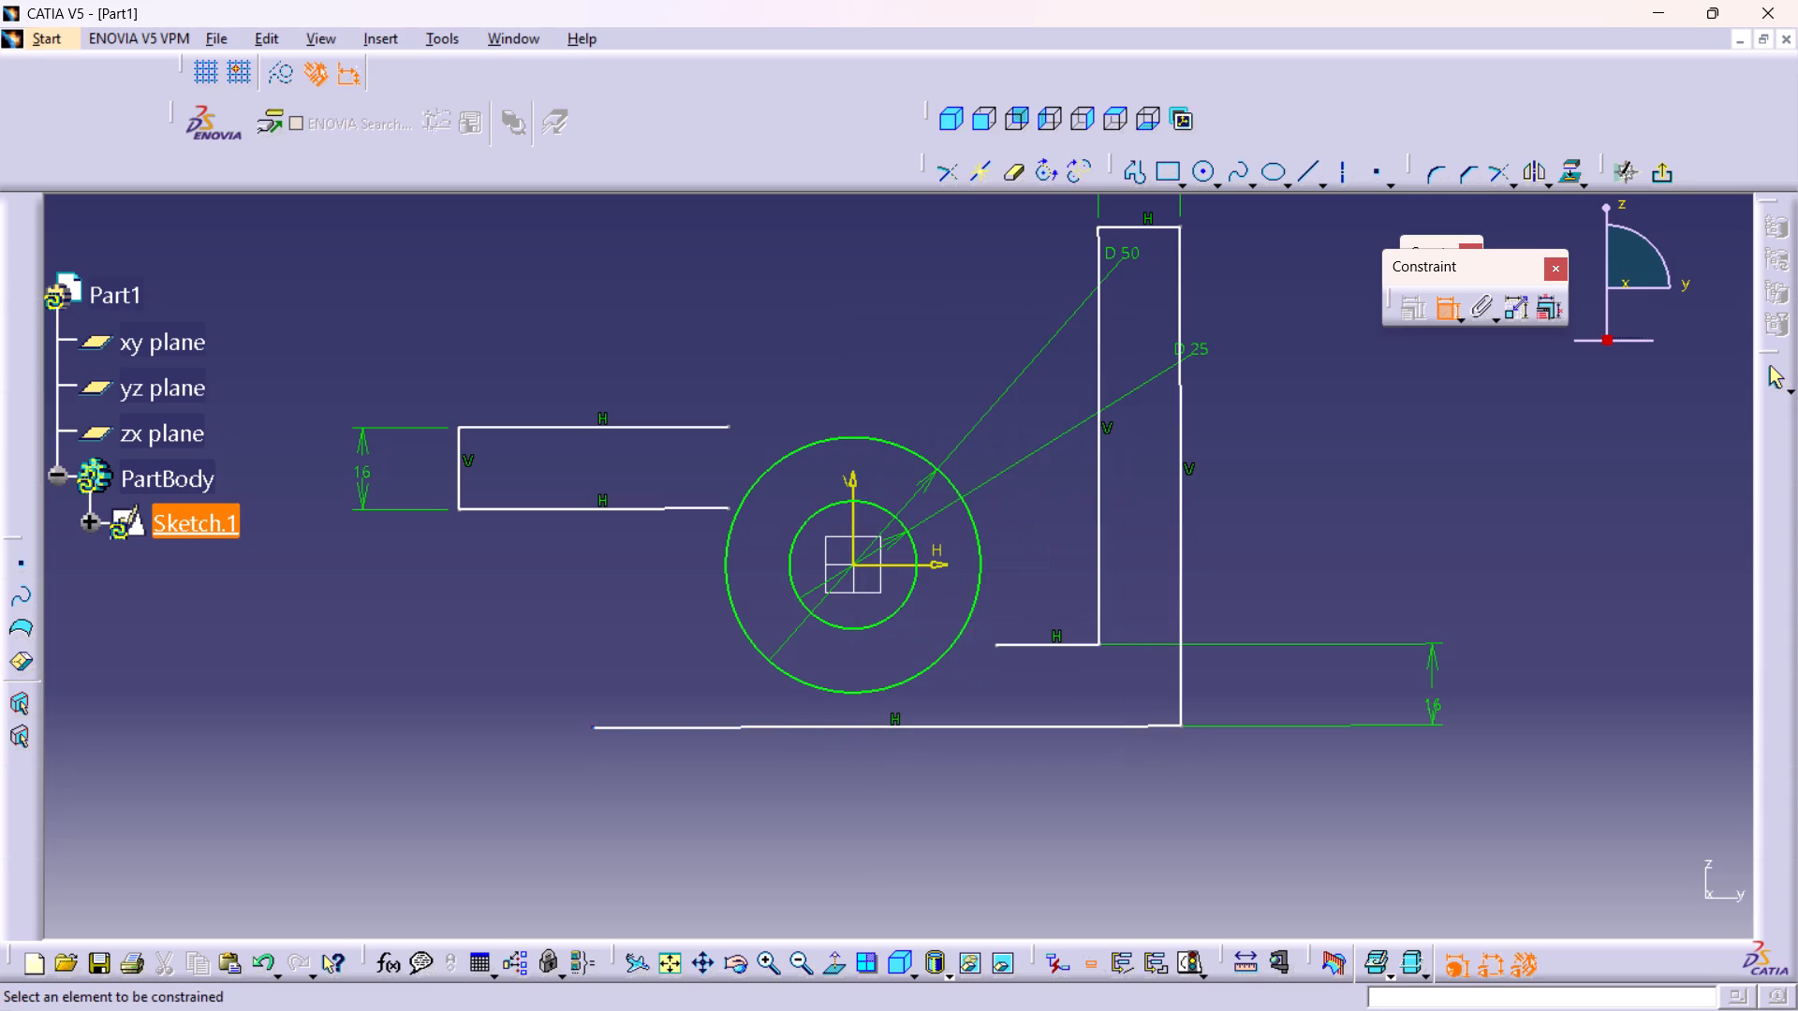
Constrain the free endpoint of the L-profile's long bottom line to be coincident with the 50 mm circle.
click(597, 722)
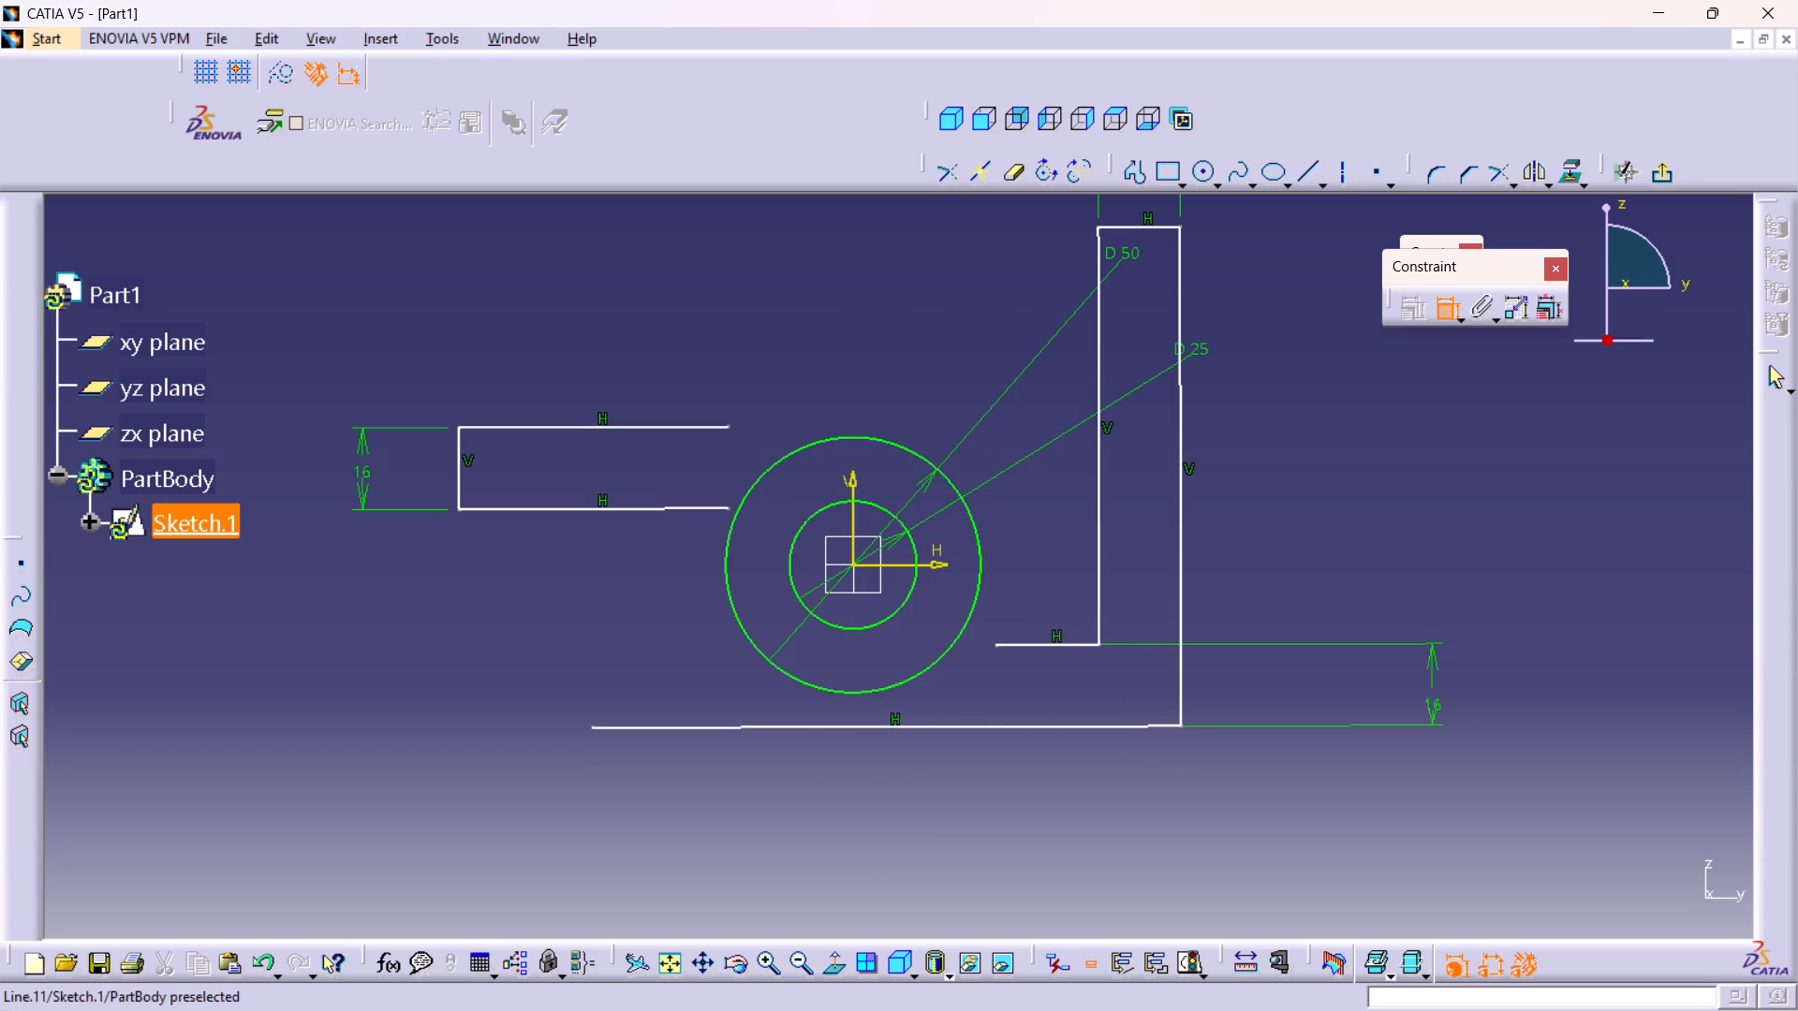
click(596, 725)
drag(809, 684, 795, 696)
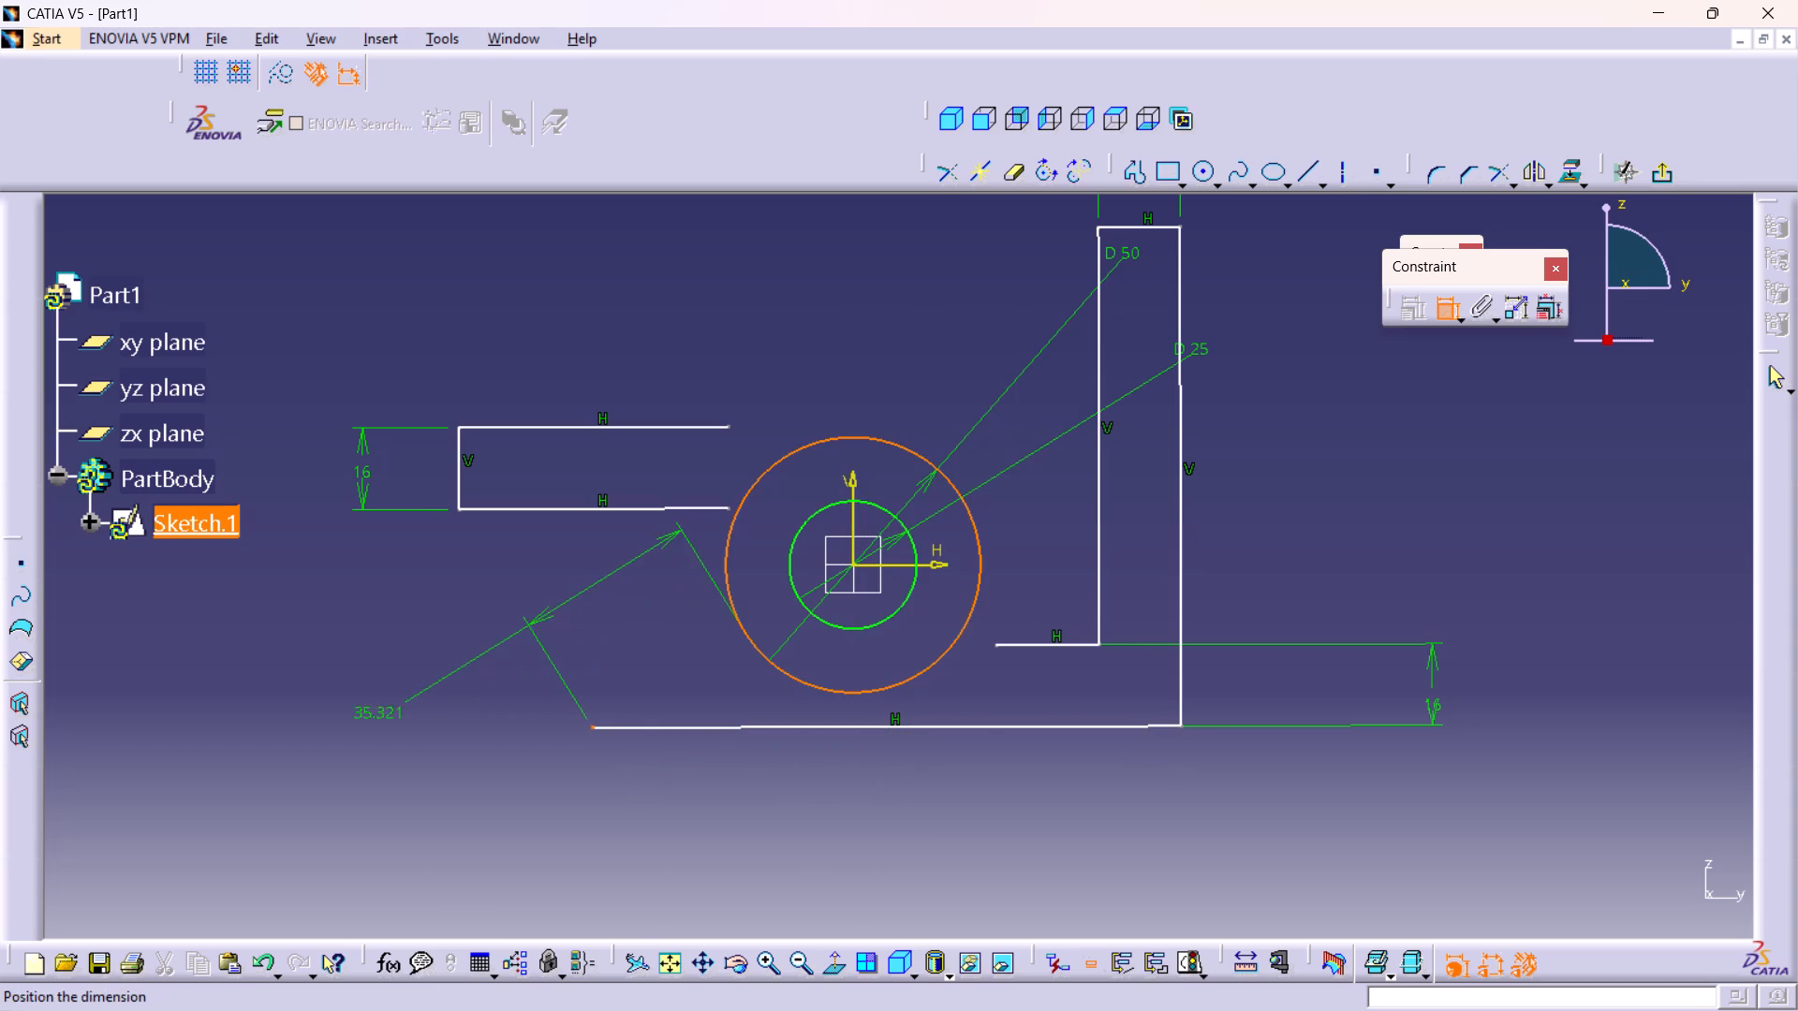
right_click(375, 716)
click(459, 912)
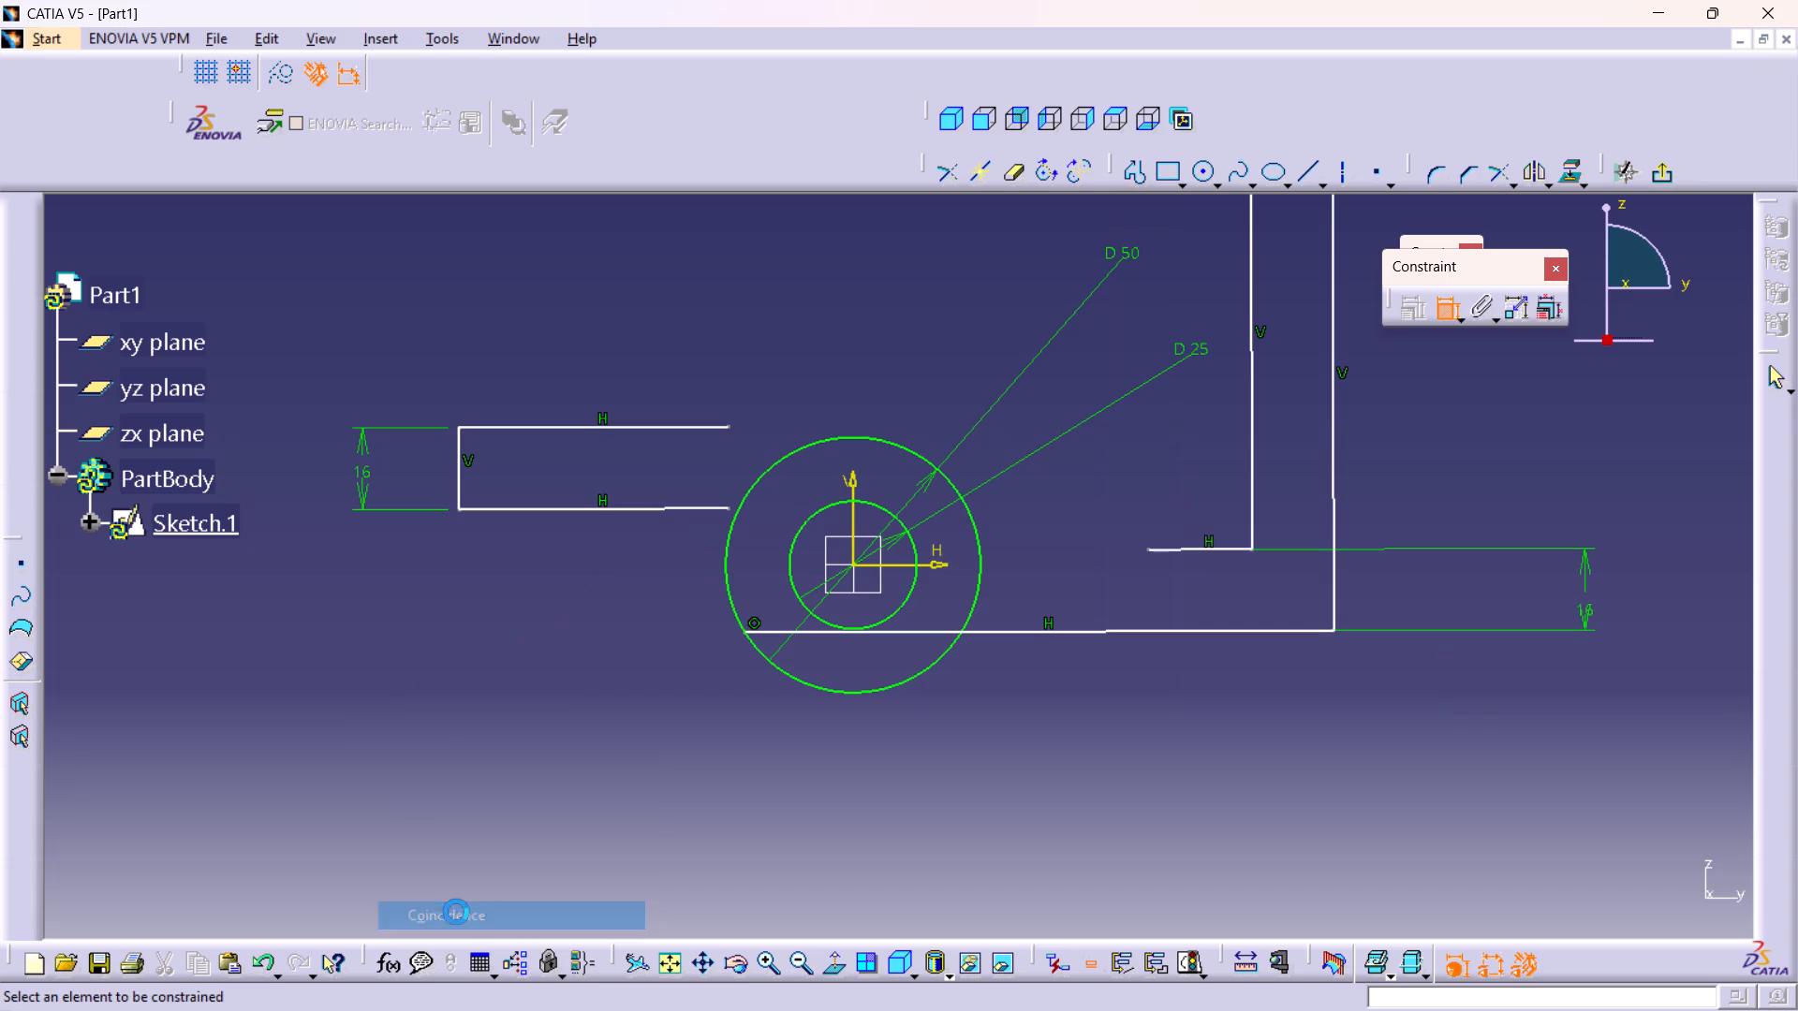
Constrain the L-profile's long bottom line tangent to the 50 mm circle.
click(770, 634)
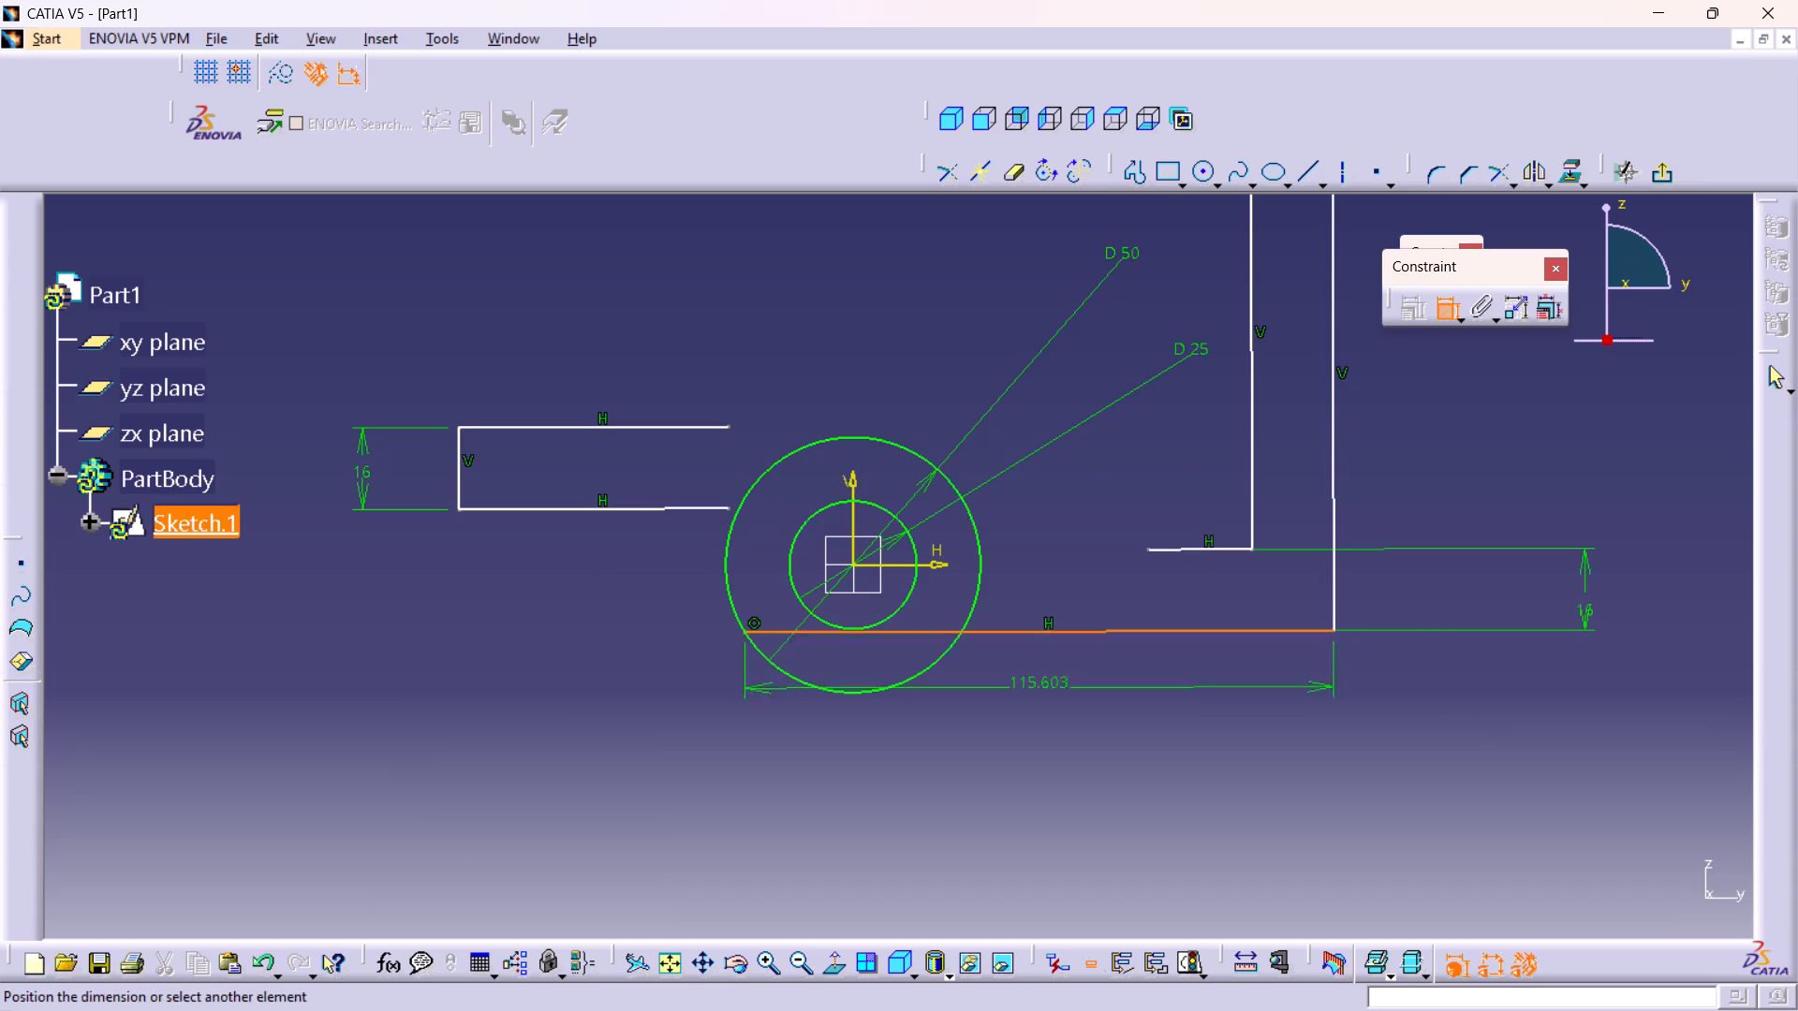
click(809, 684)
right_click(780, 748)
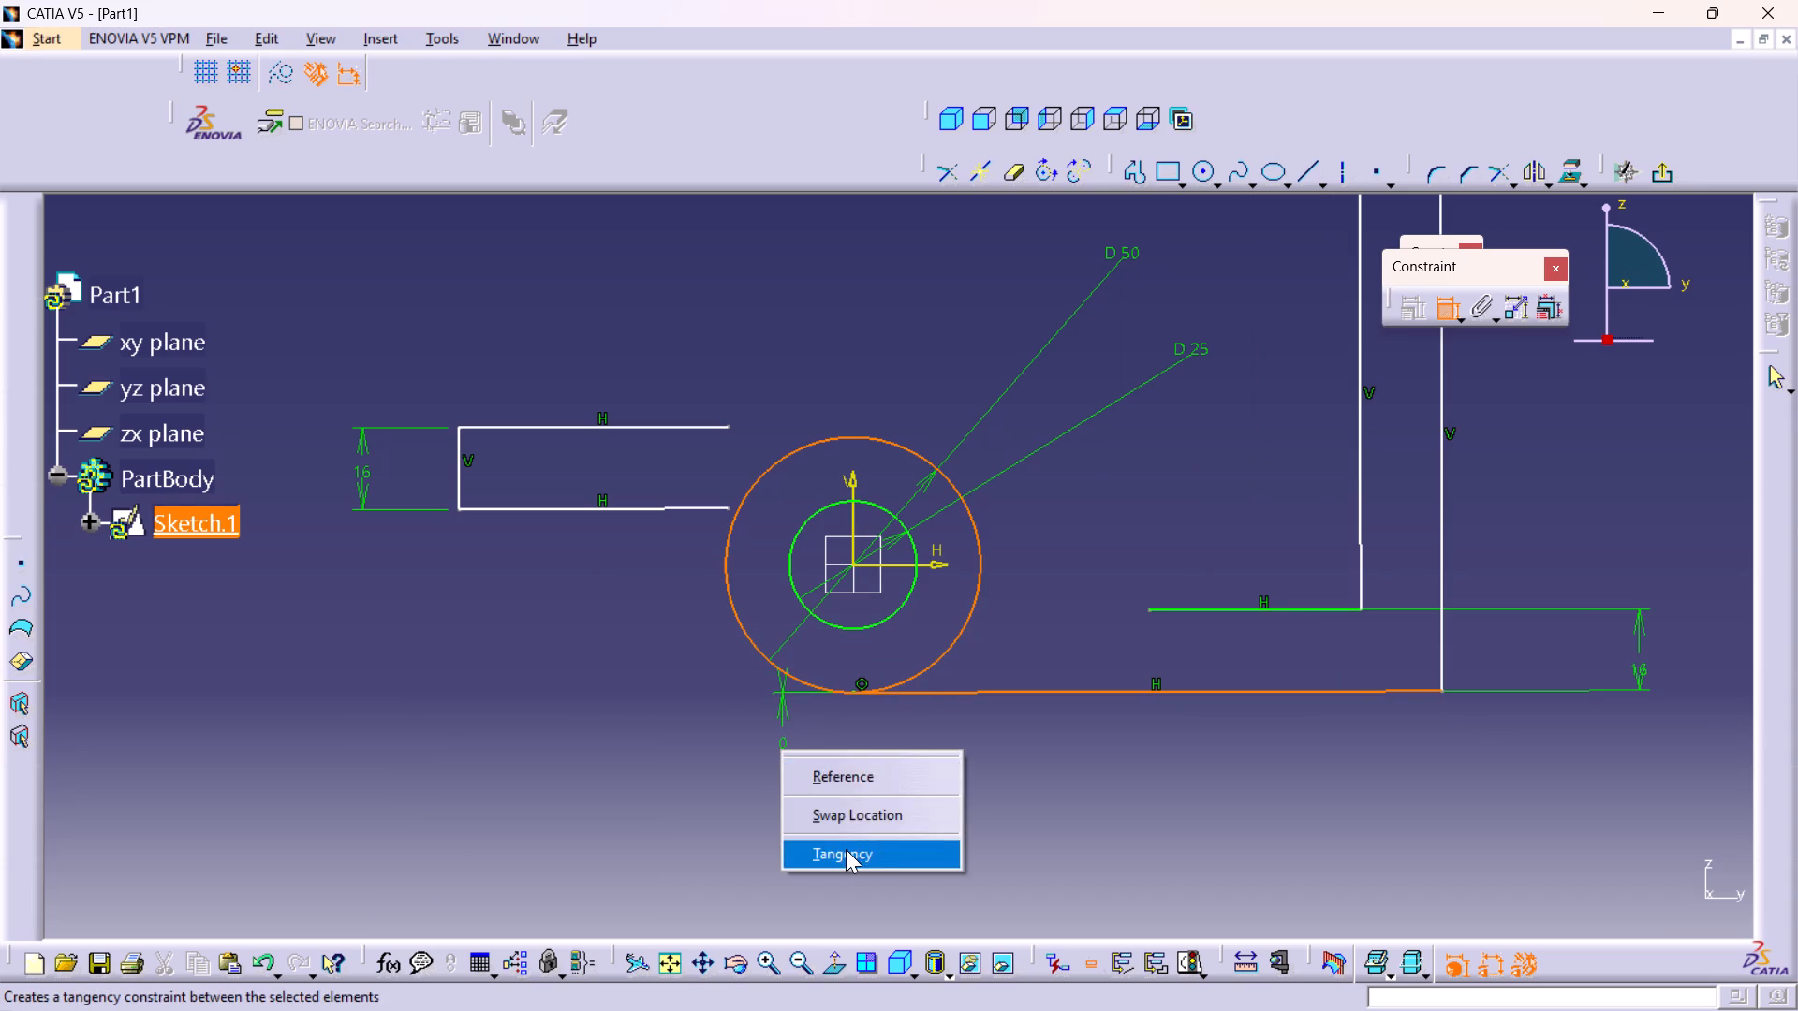
click(846, 849)
Dimension the overall distance between the U-shaped profile's vertical end line and the L-profile's outer vertical line, below the sketch.
middle_drag(1227, 762, 817, 849)
right_drag(1229, 758, 844, 846)
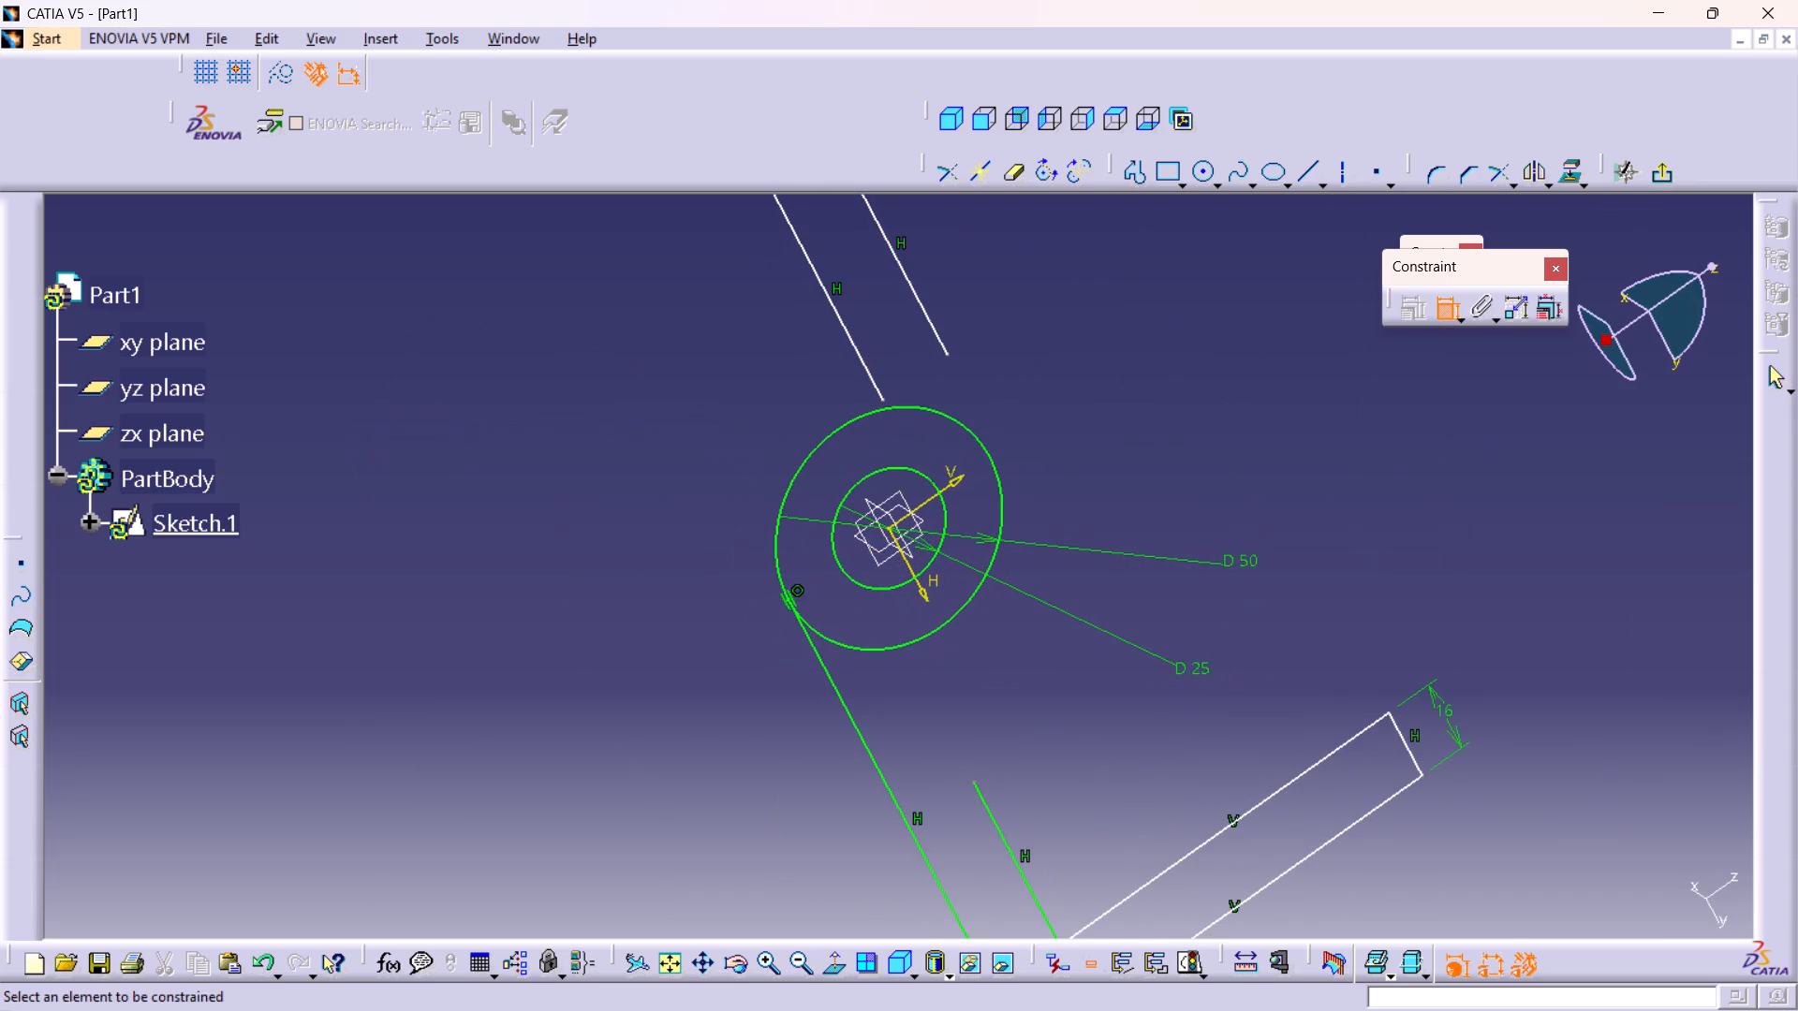
click(826, 964)
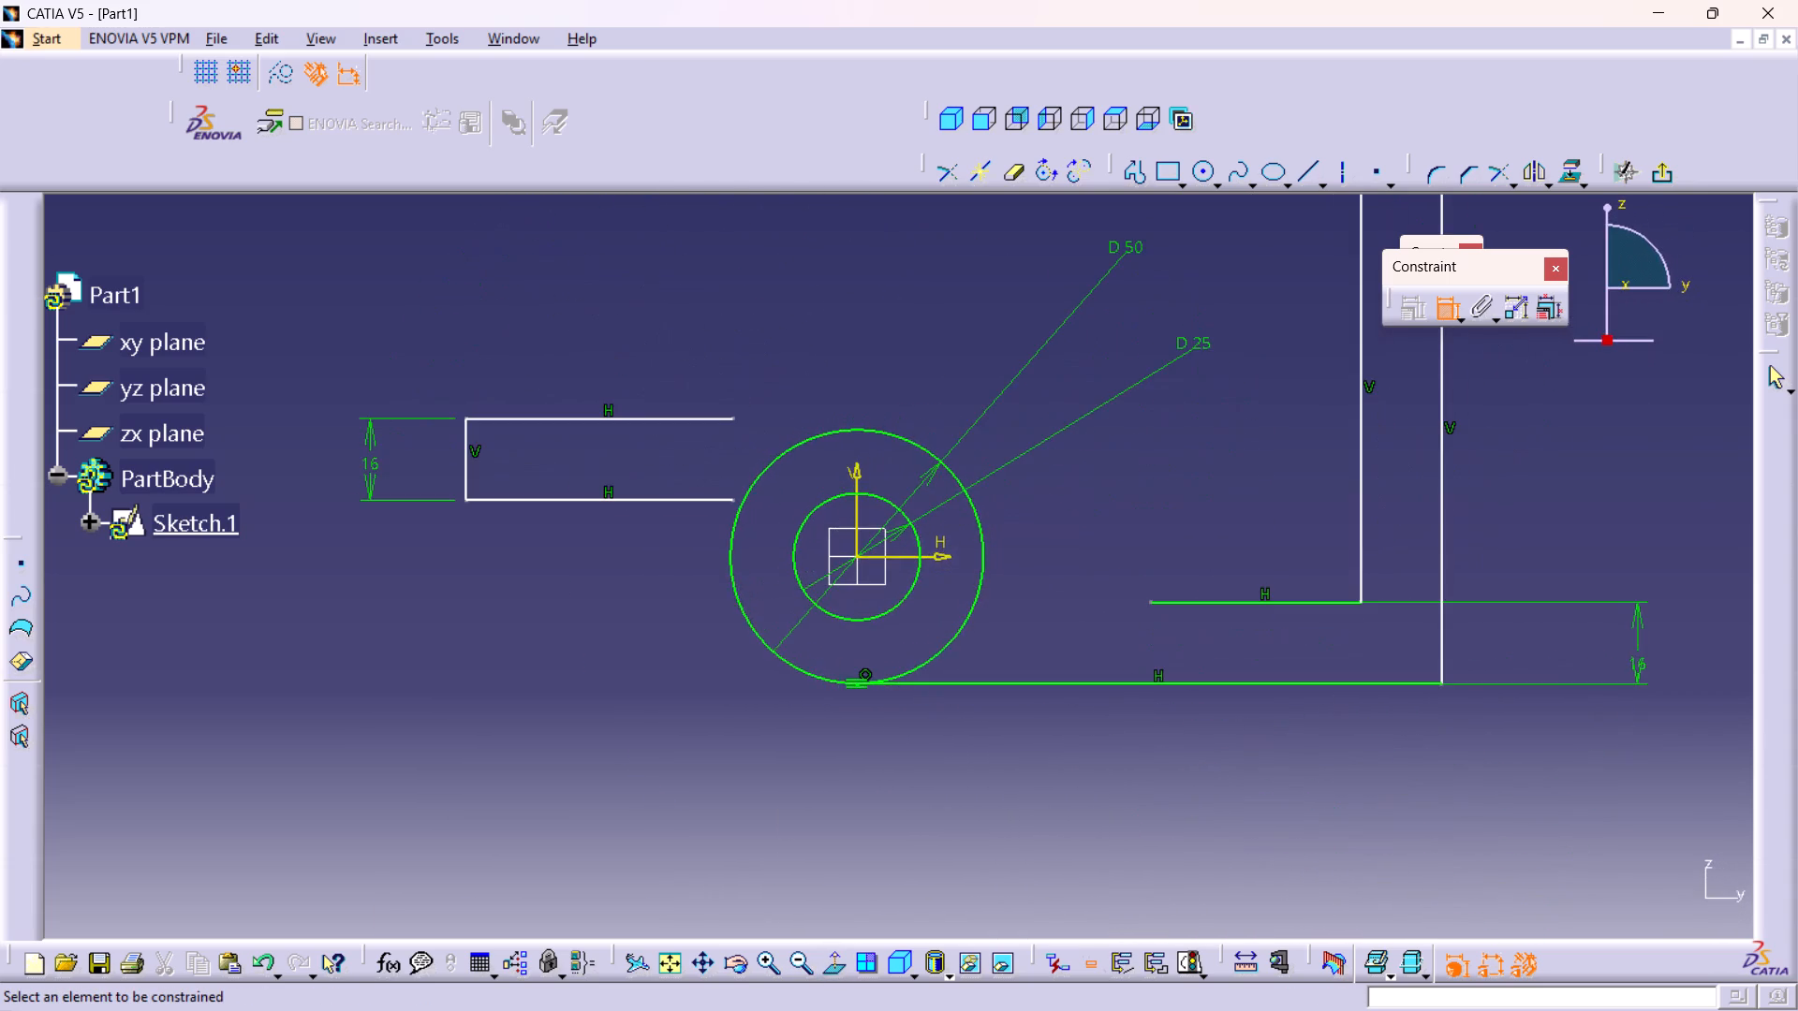
middle_drag(581, 664, 607, 791)
right_click(581, 661)
middle_drag(1140, 796, 1039, 845)
middle_click(862, 740)
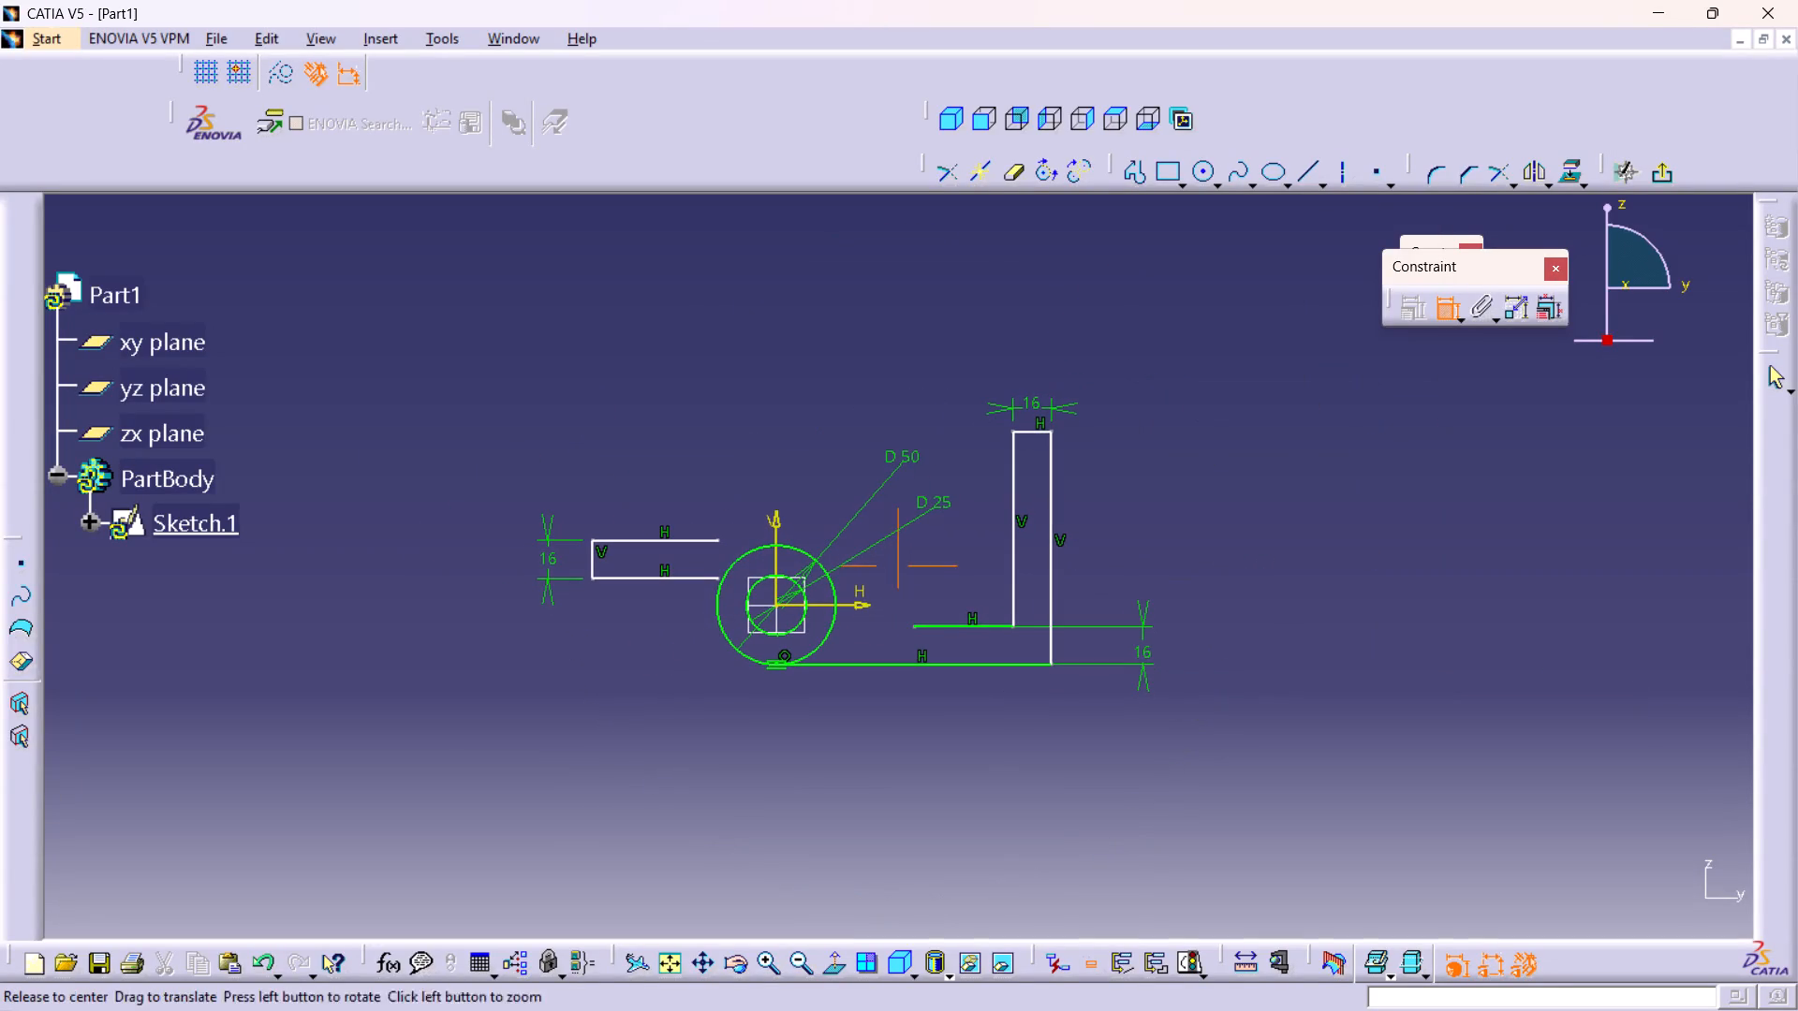
middle_drag(862, 737, 860, 687)
right_click(862, 737)
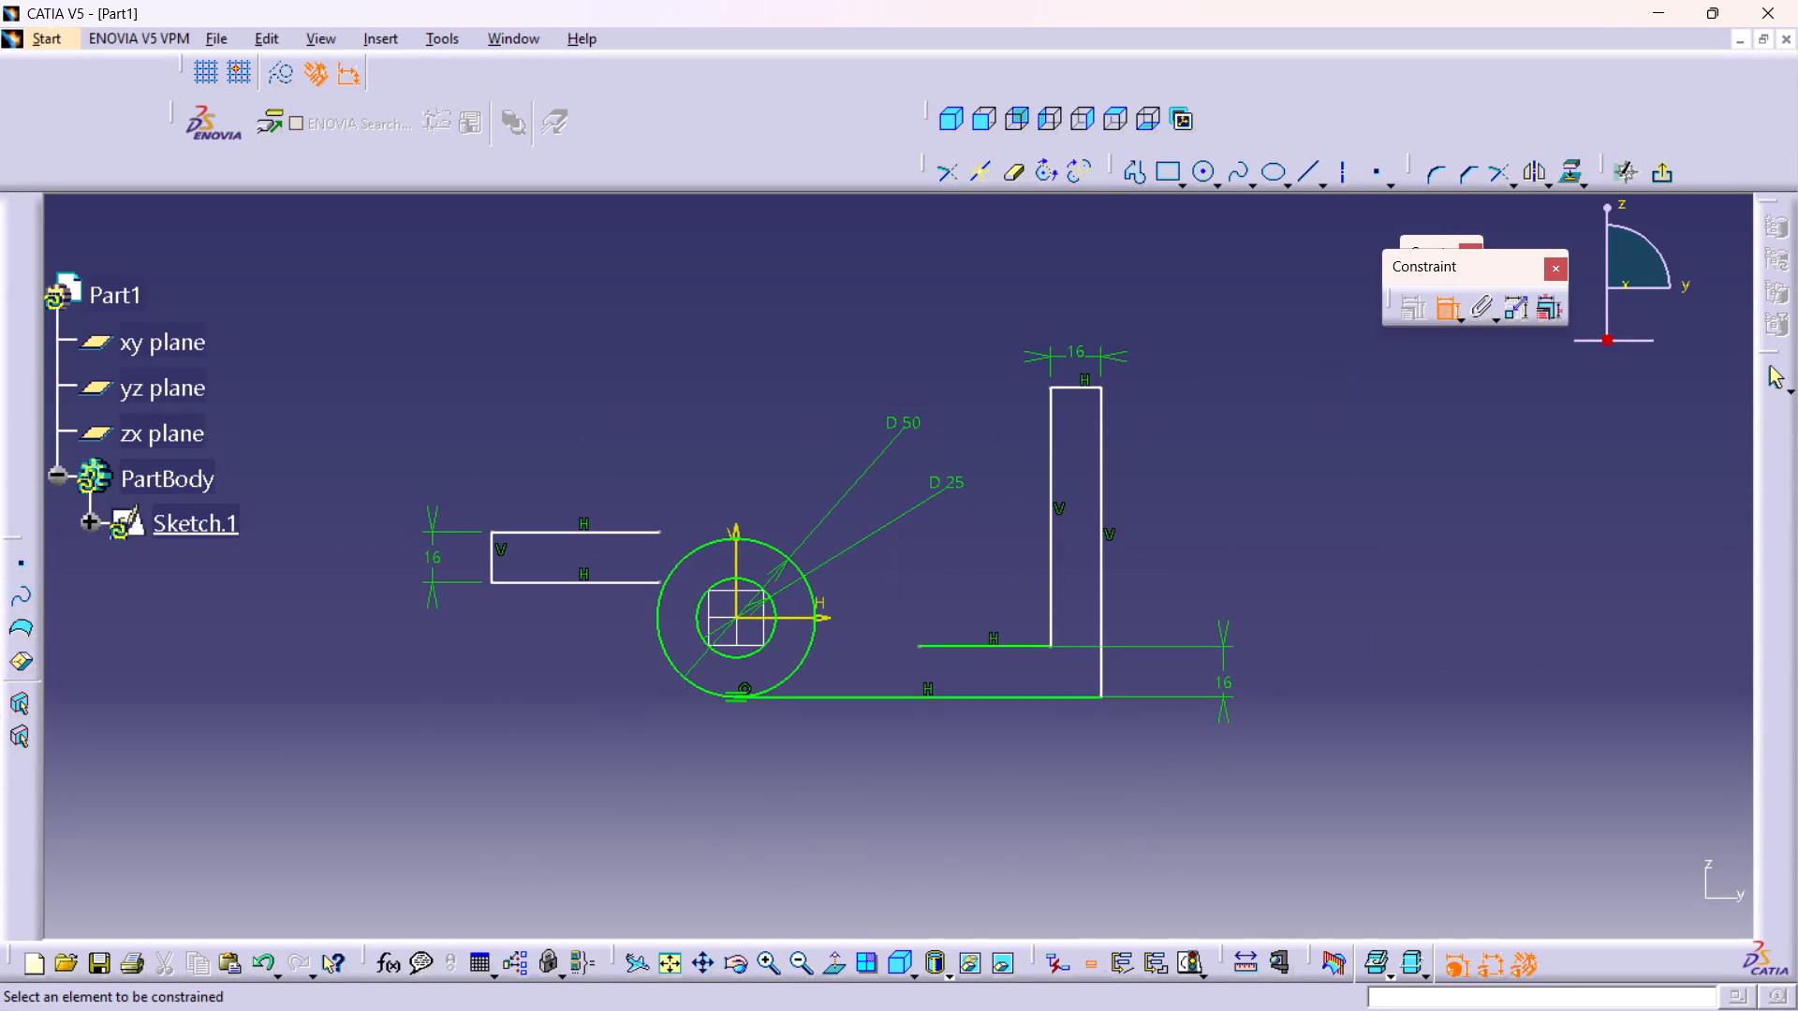
click(494, 549)
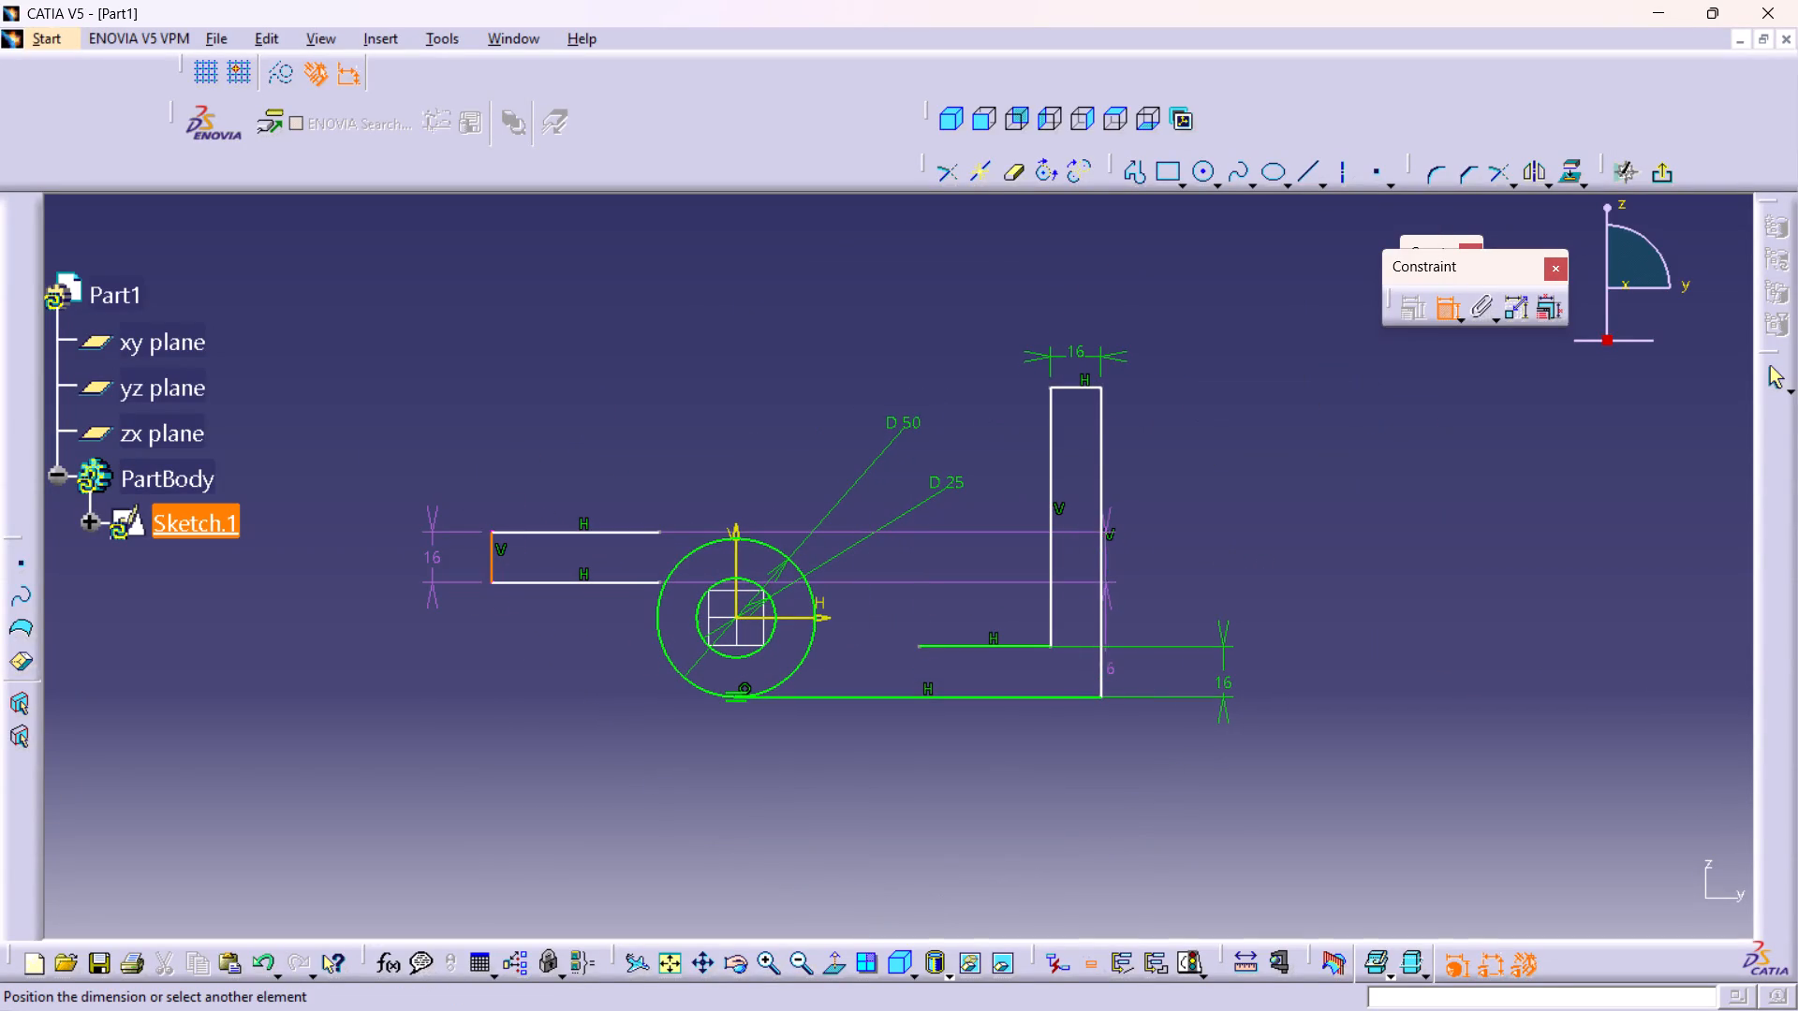
click(1102, 665)
click(801, 817)
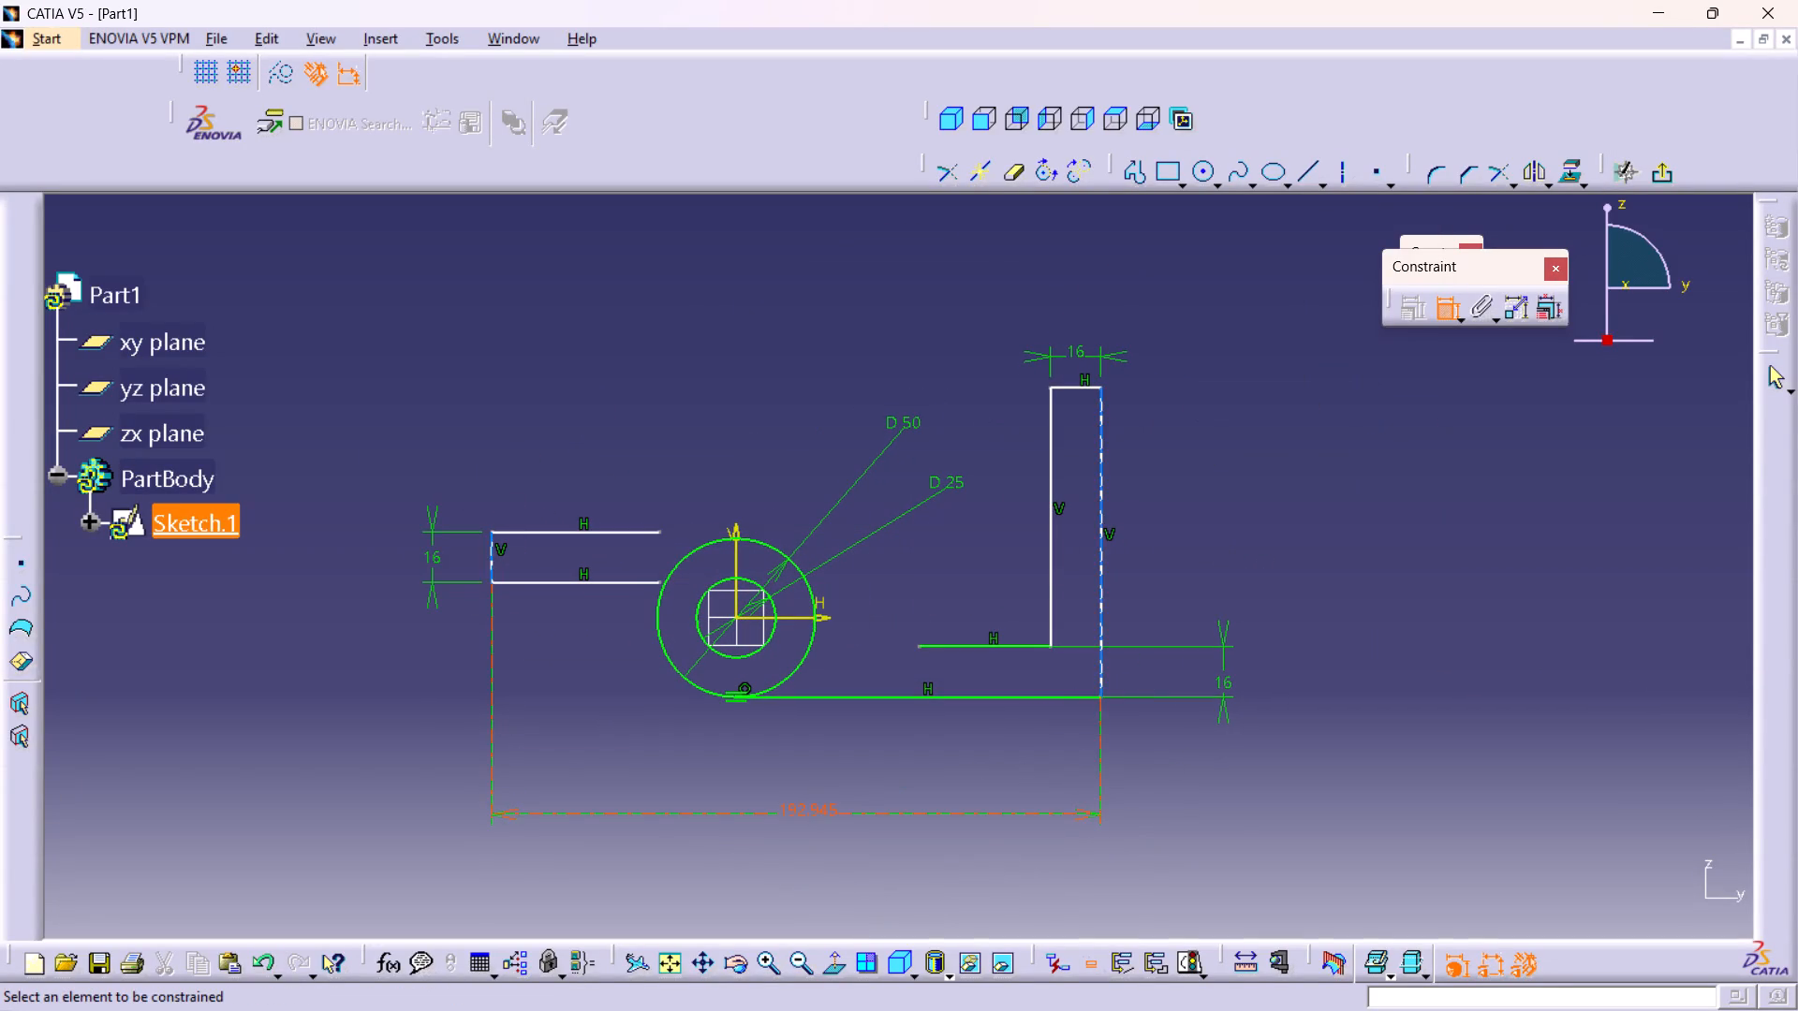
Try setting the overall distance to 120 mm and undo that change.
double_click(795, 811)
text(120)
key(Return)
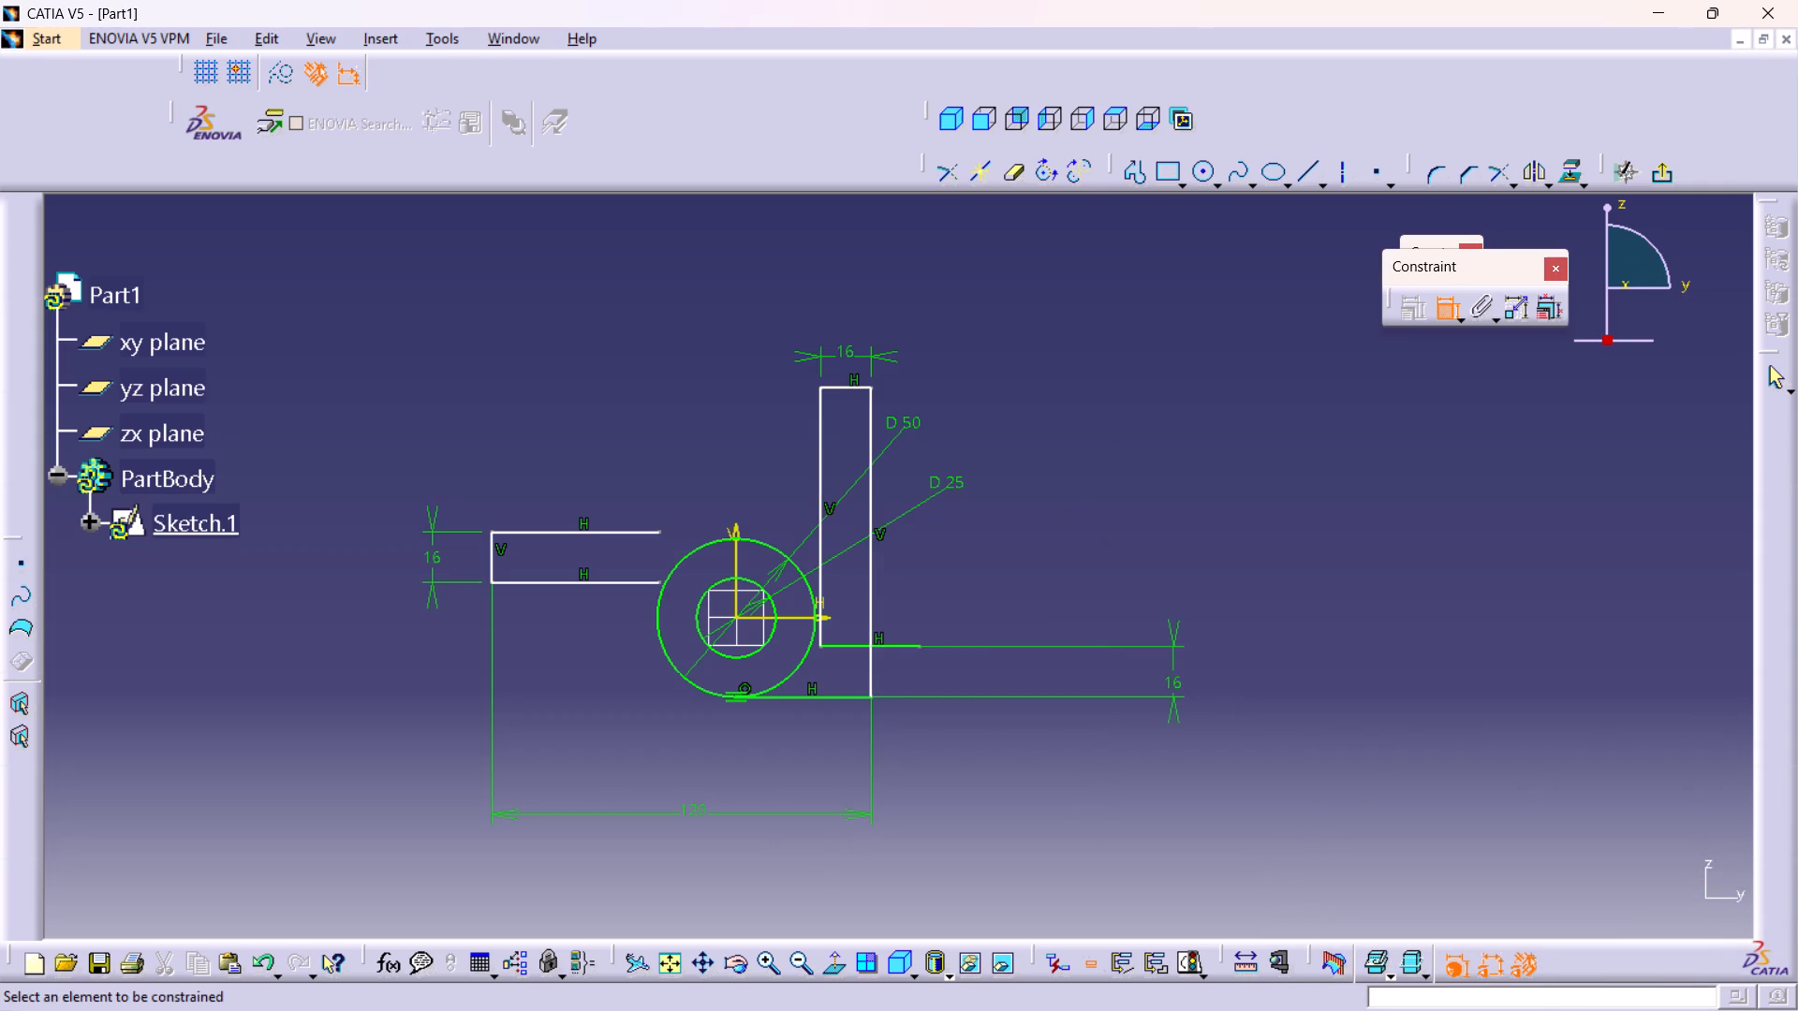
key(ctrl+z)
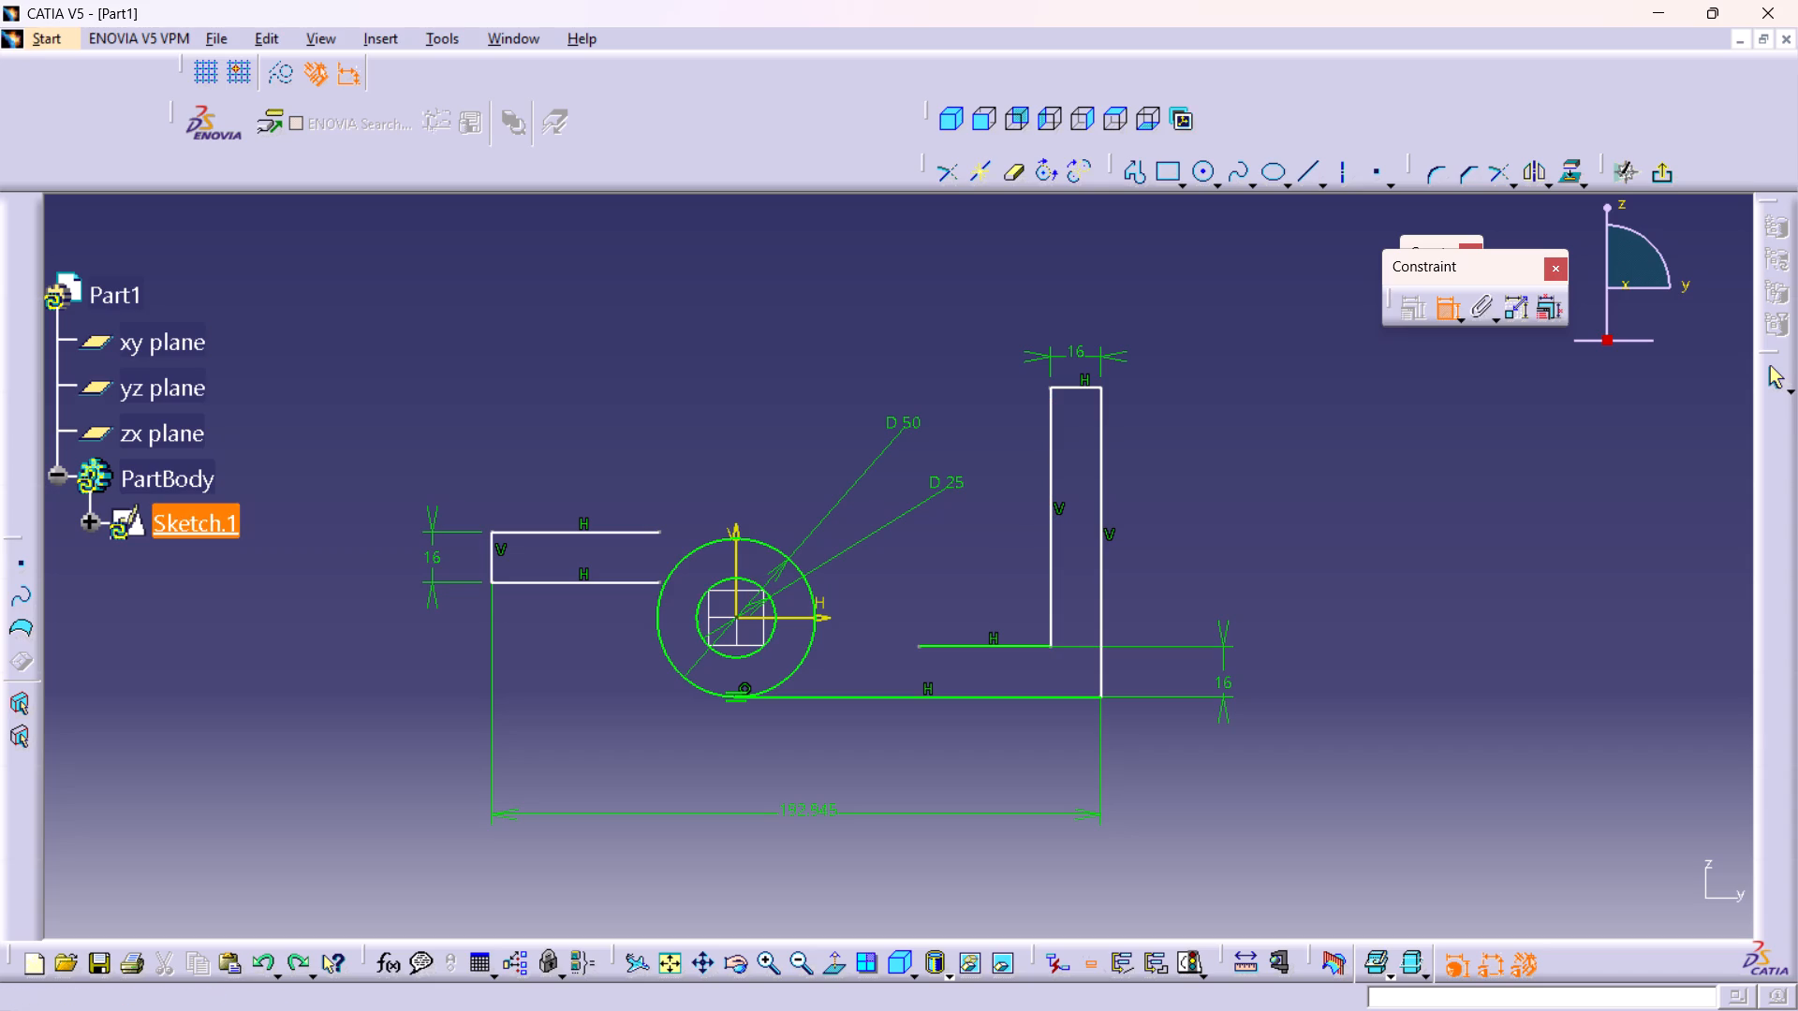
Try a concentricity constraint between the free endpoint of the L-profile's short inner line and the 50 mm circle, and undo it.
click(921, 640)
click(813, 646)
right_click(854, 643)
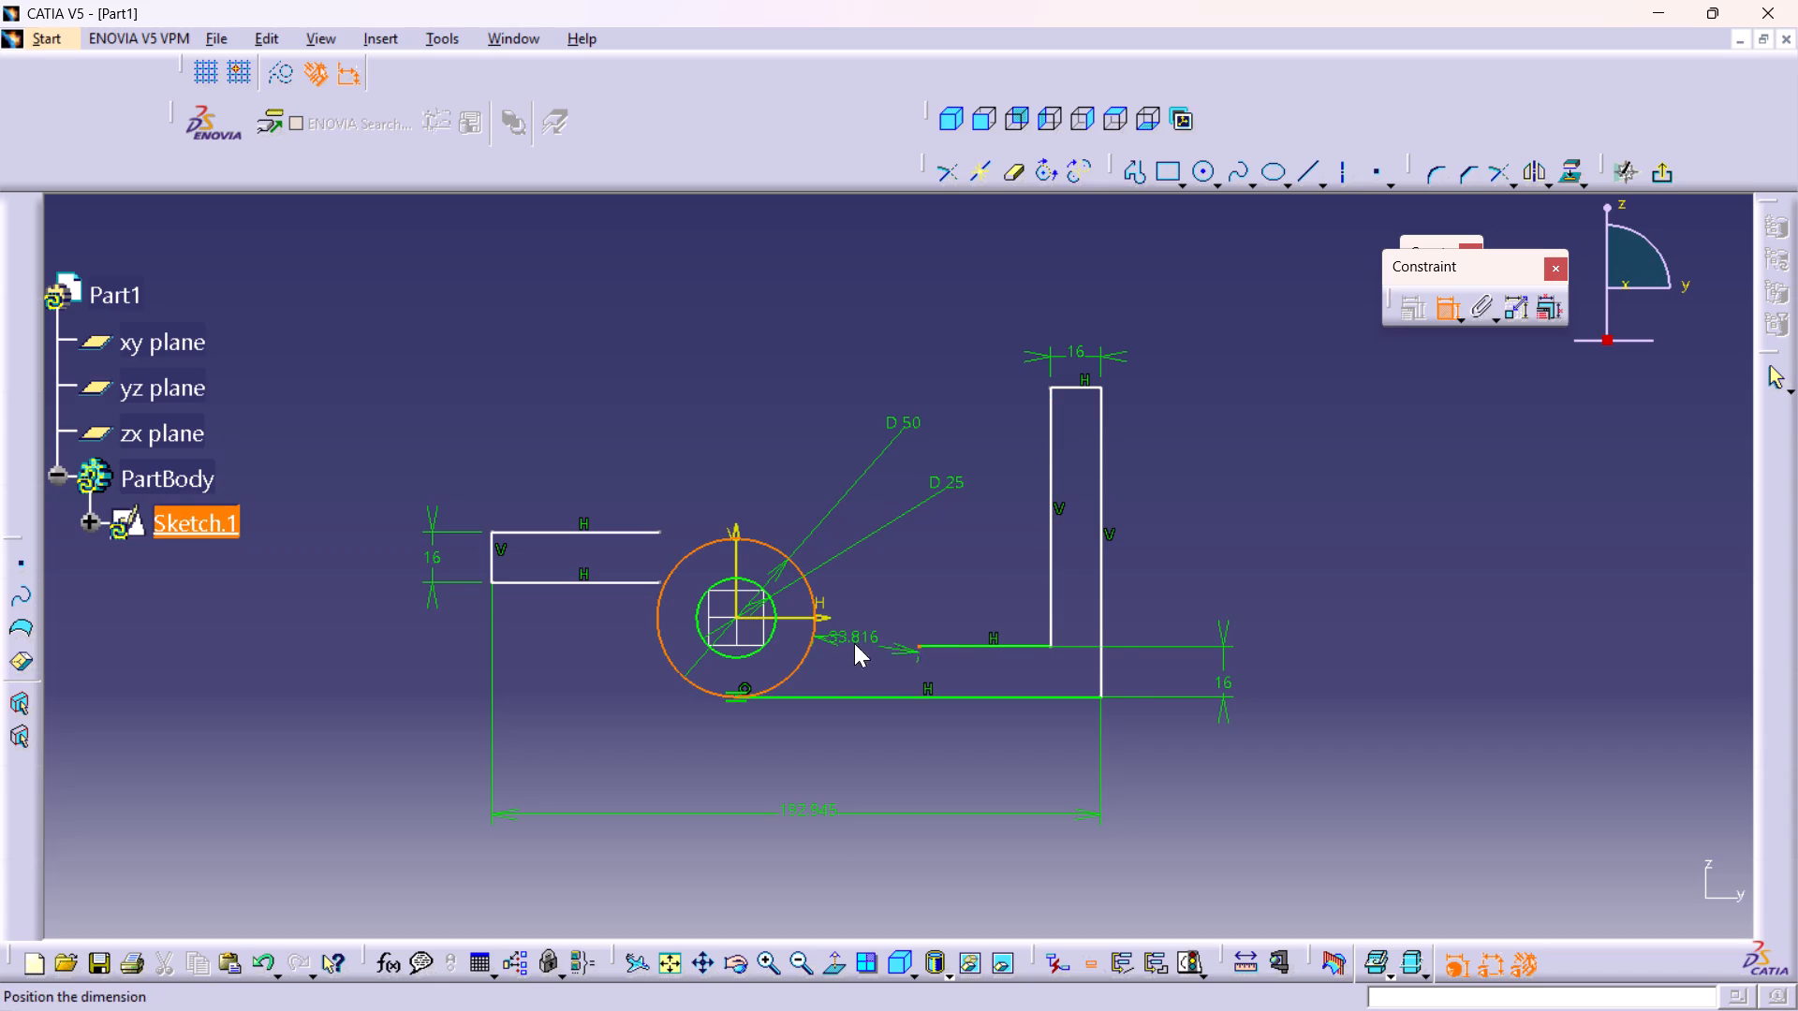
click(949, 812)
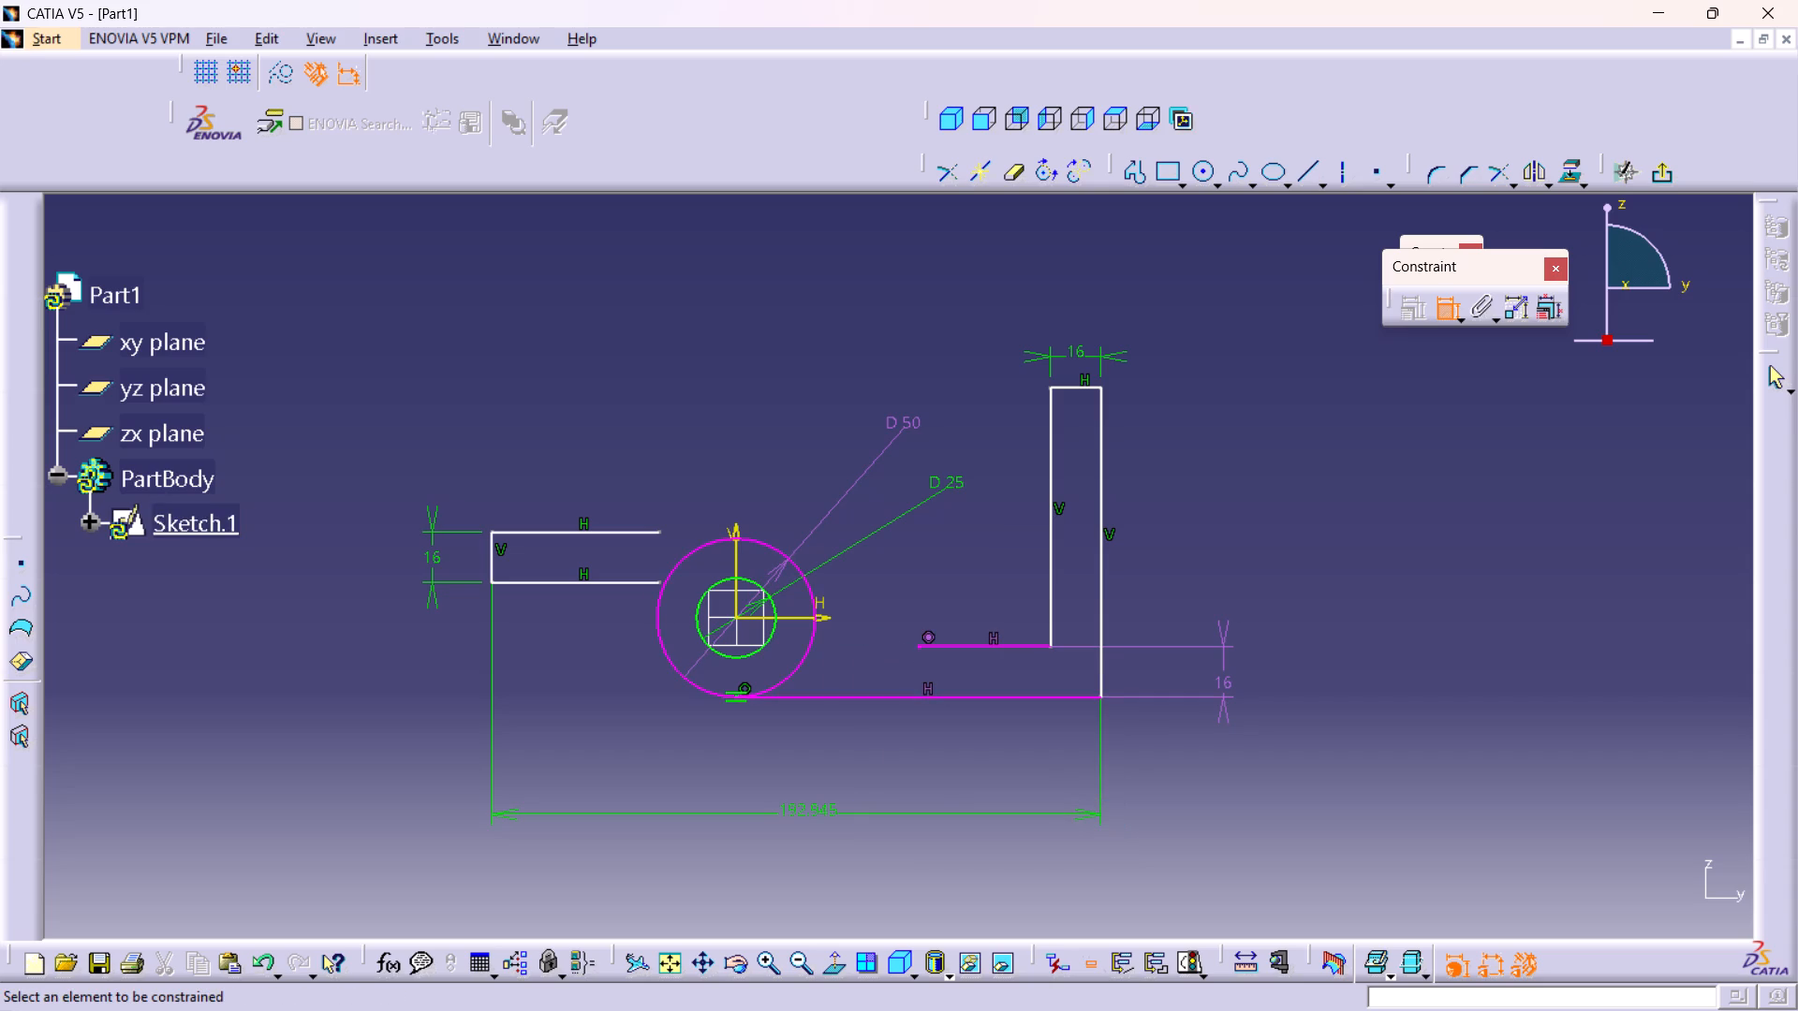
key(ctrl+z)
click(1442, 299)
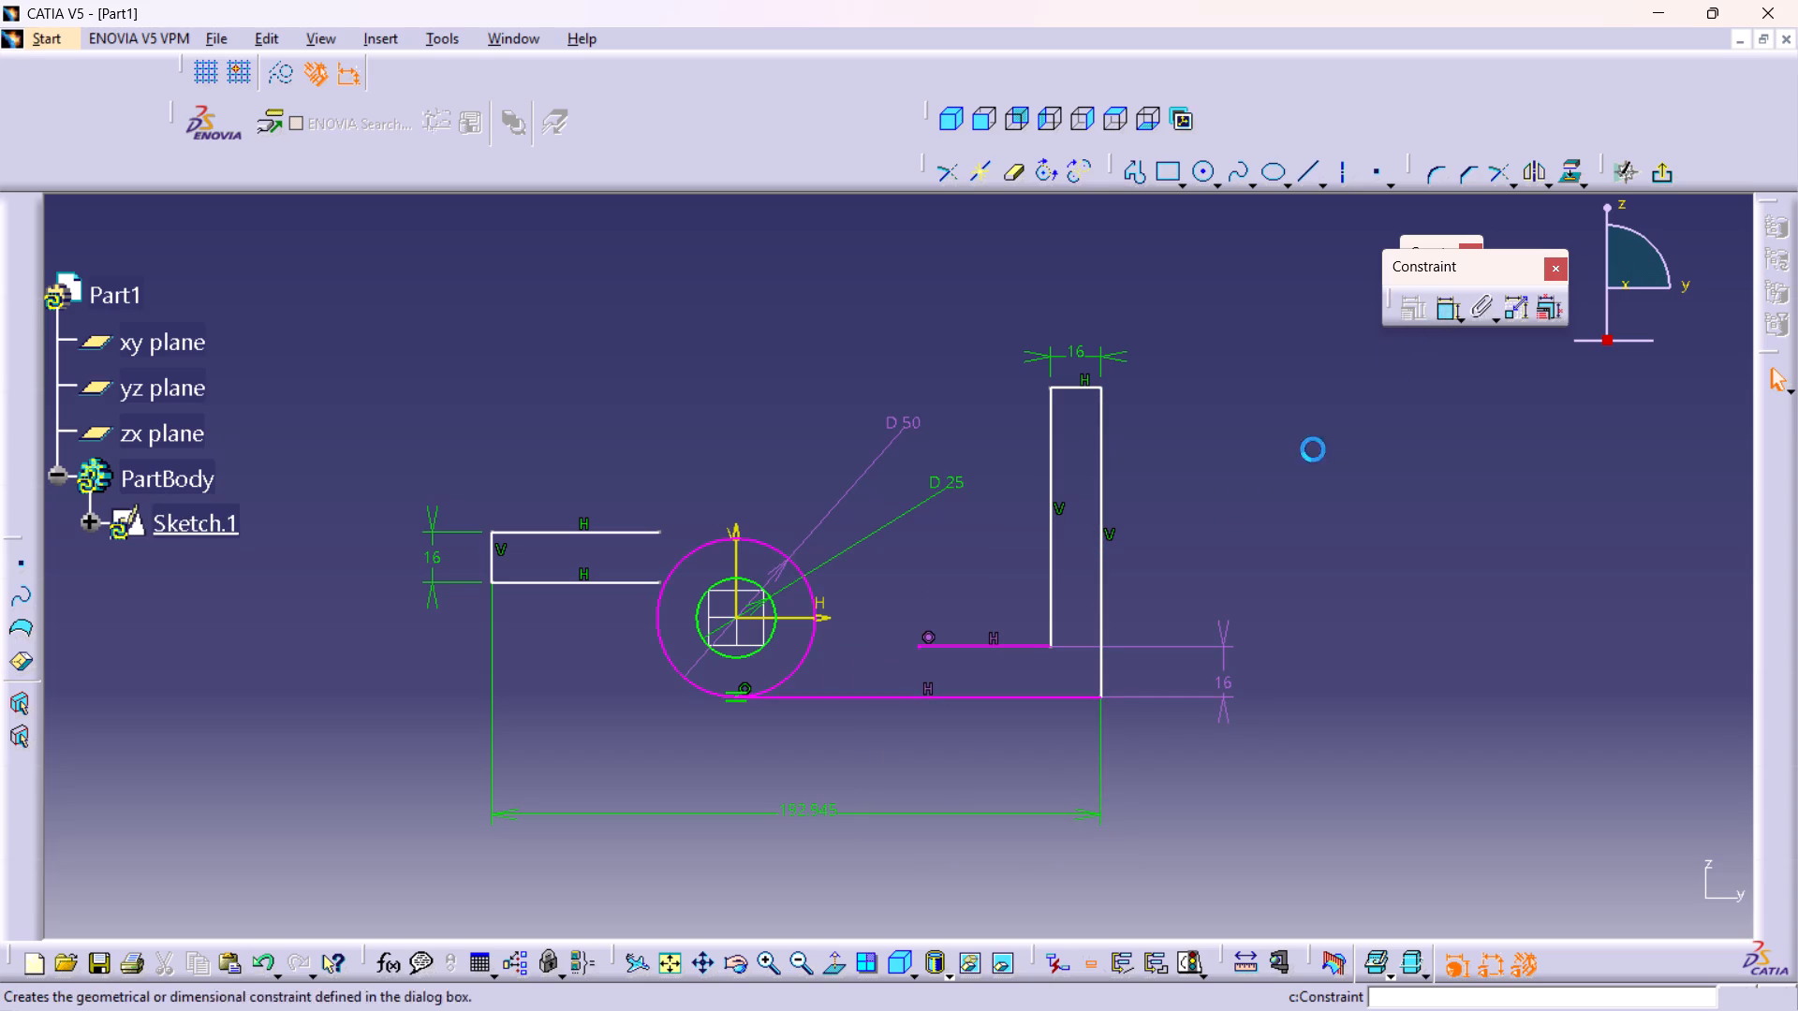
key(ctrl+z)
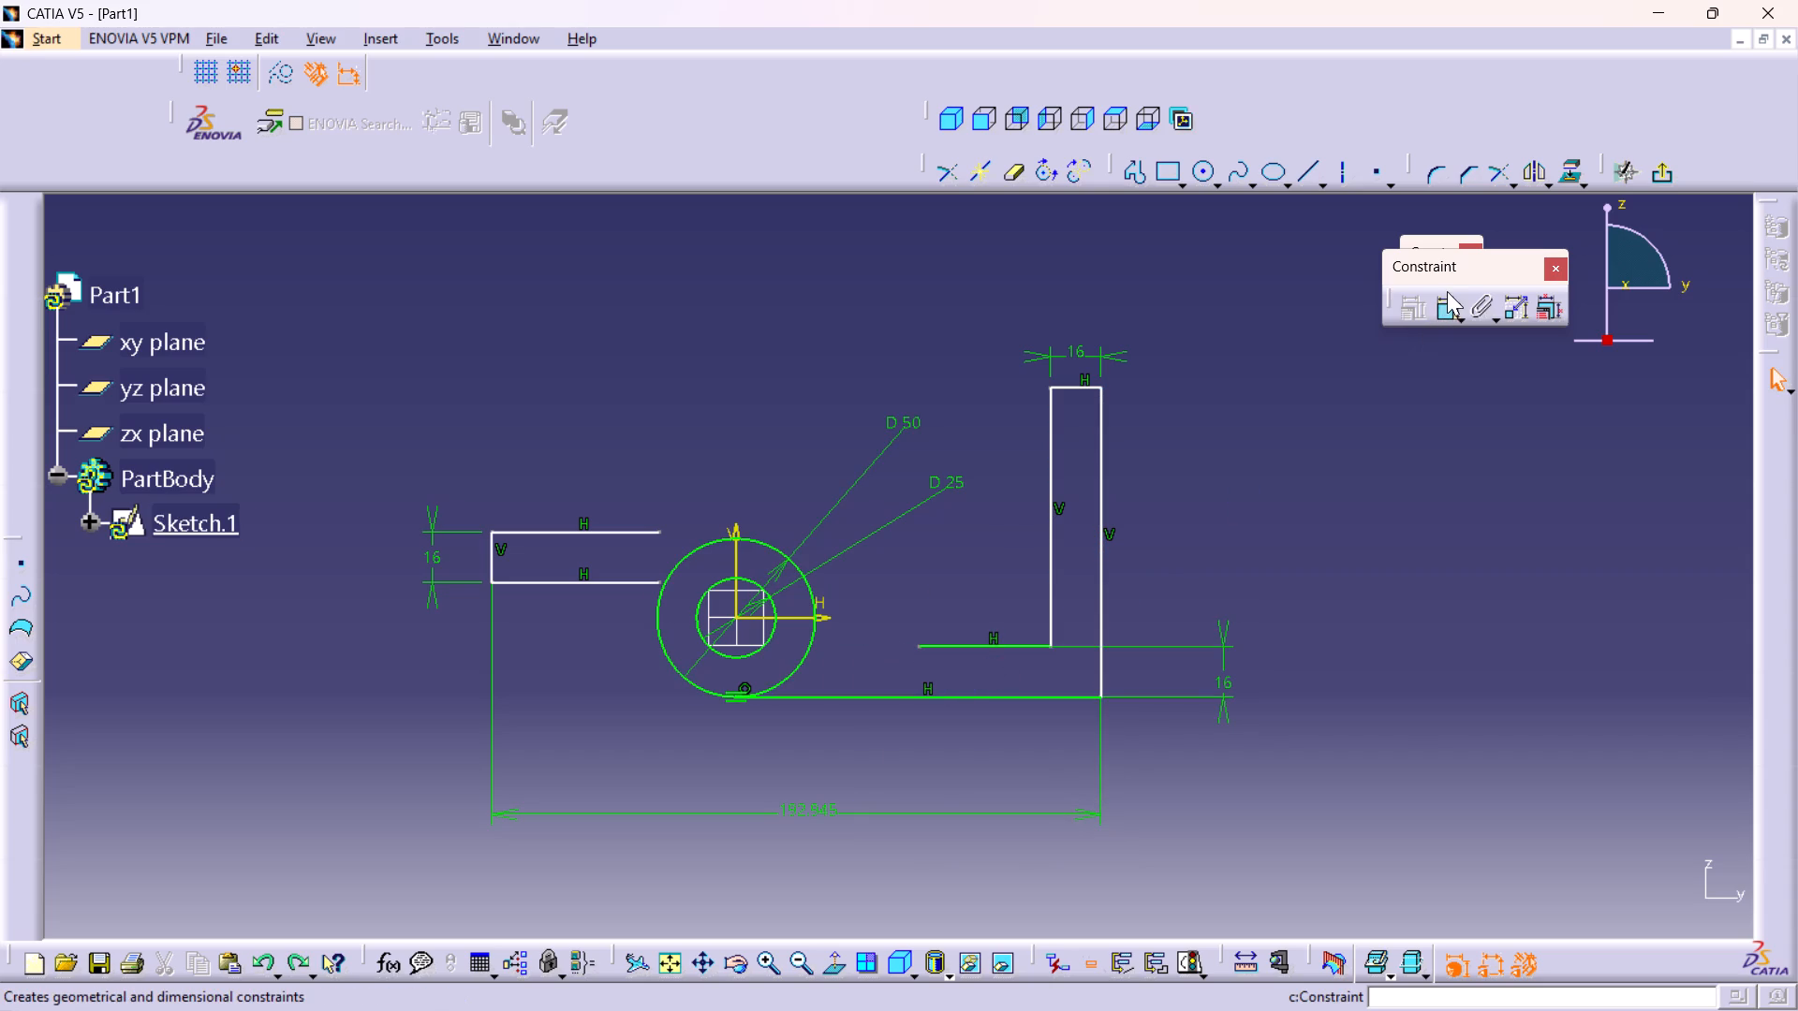
Constrain the free endpoint of the L-profile's inner horizontal line to be coincident with the 50 mm circle.
double_click(1444, 301)
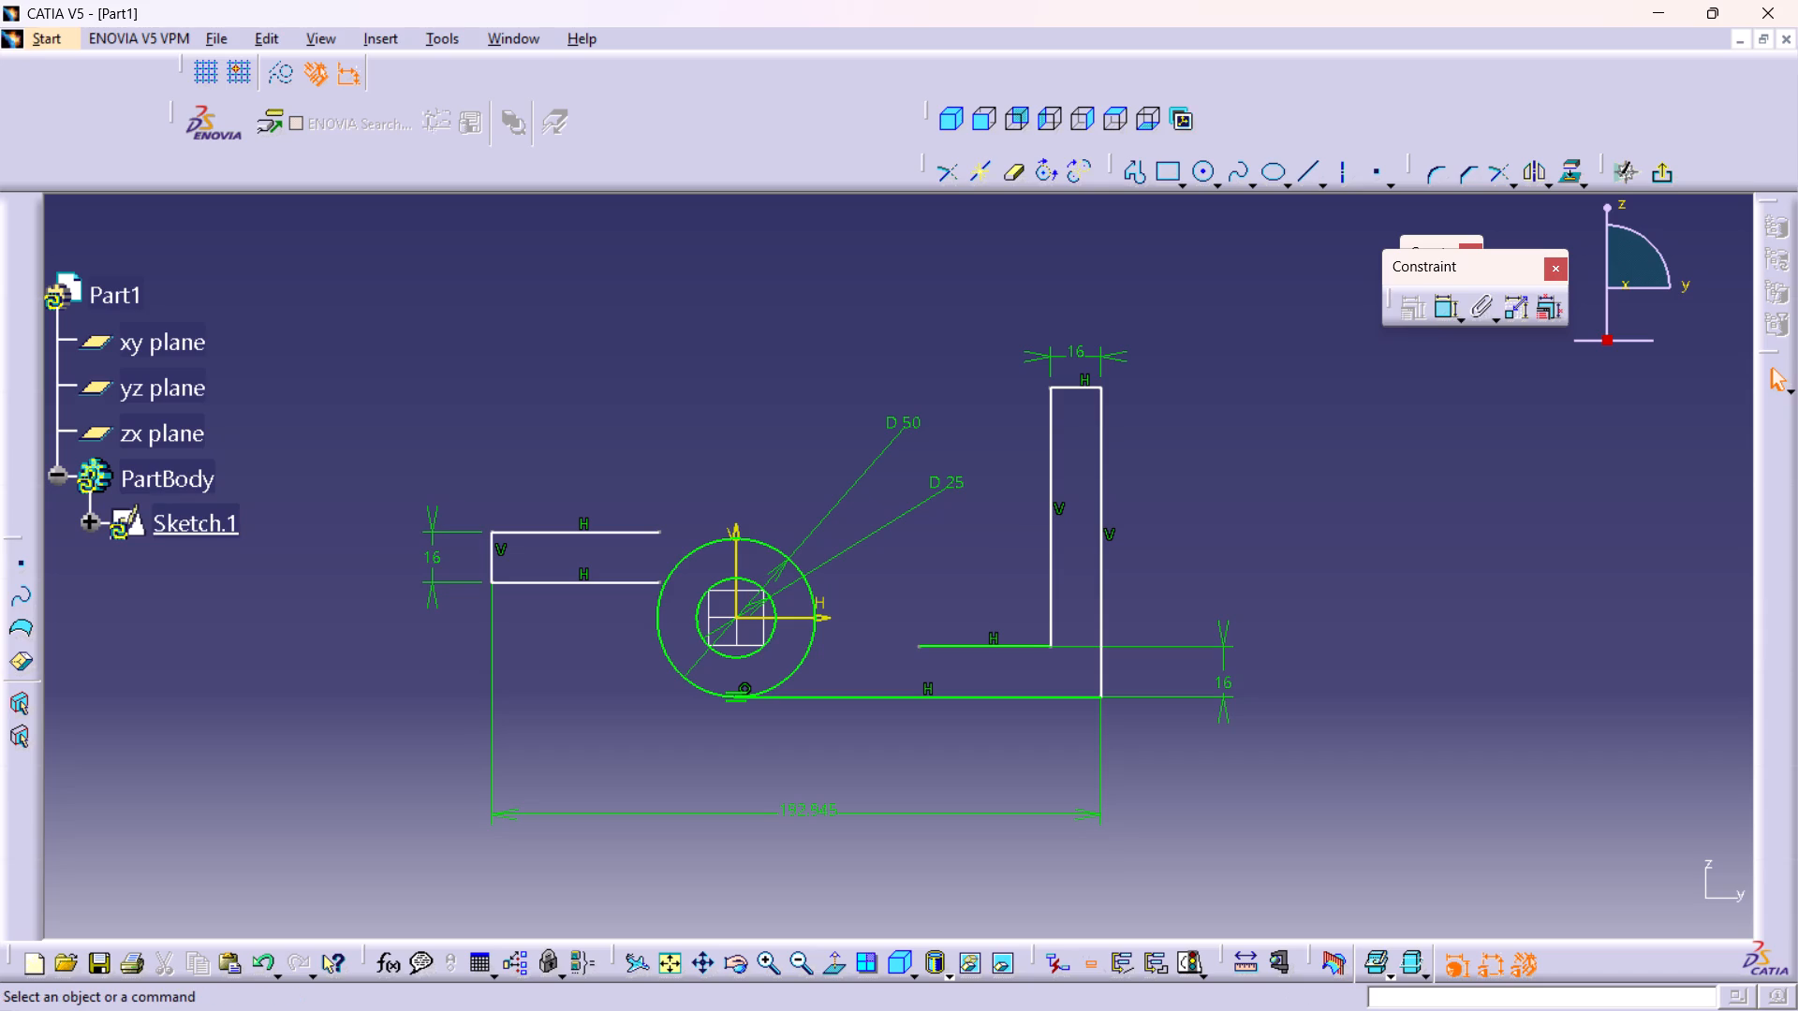
double_click(1450, 315)
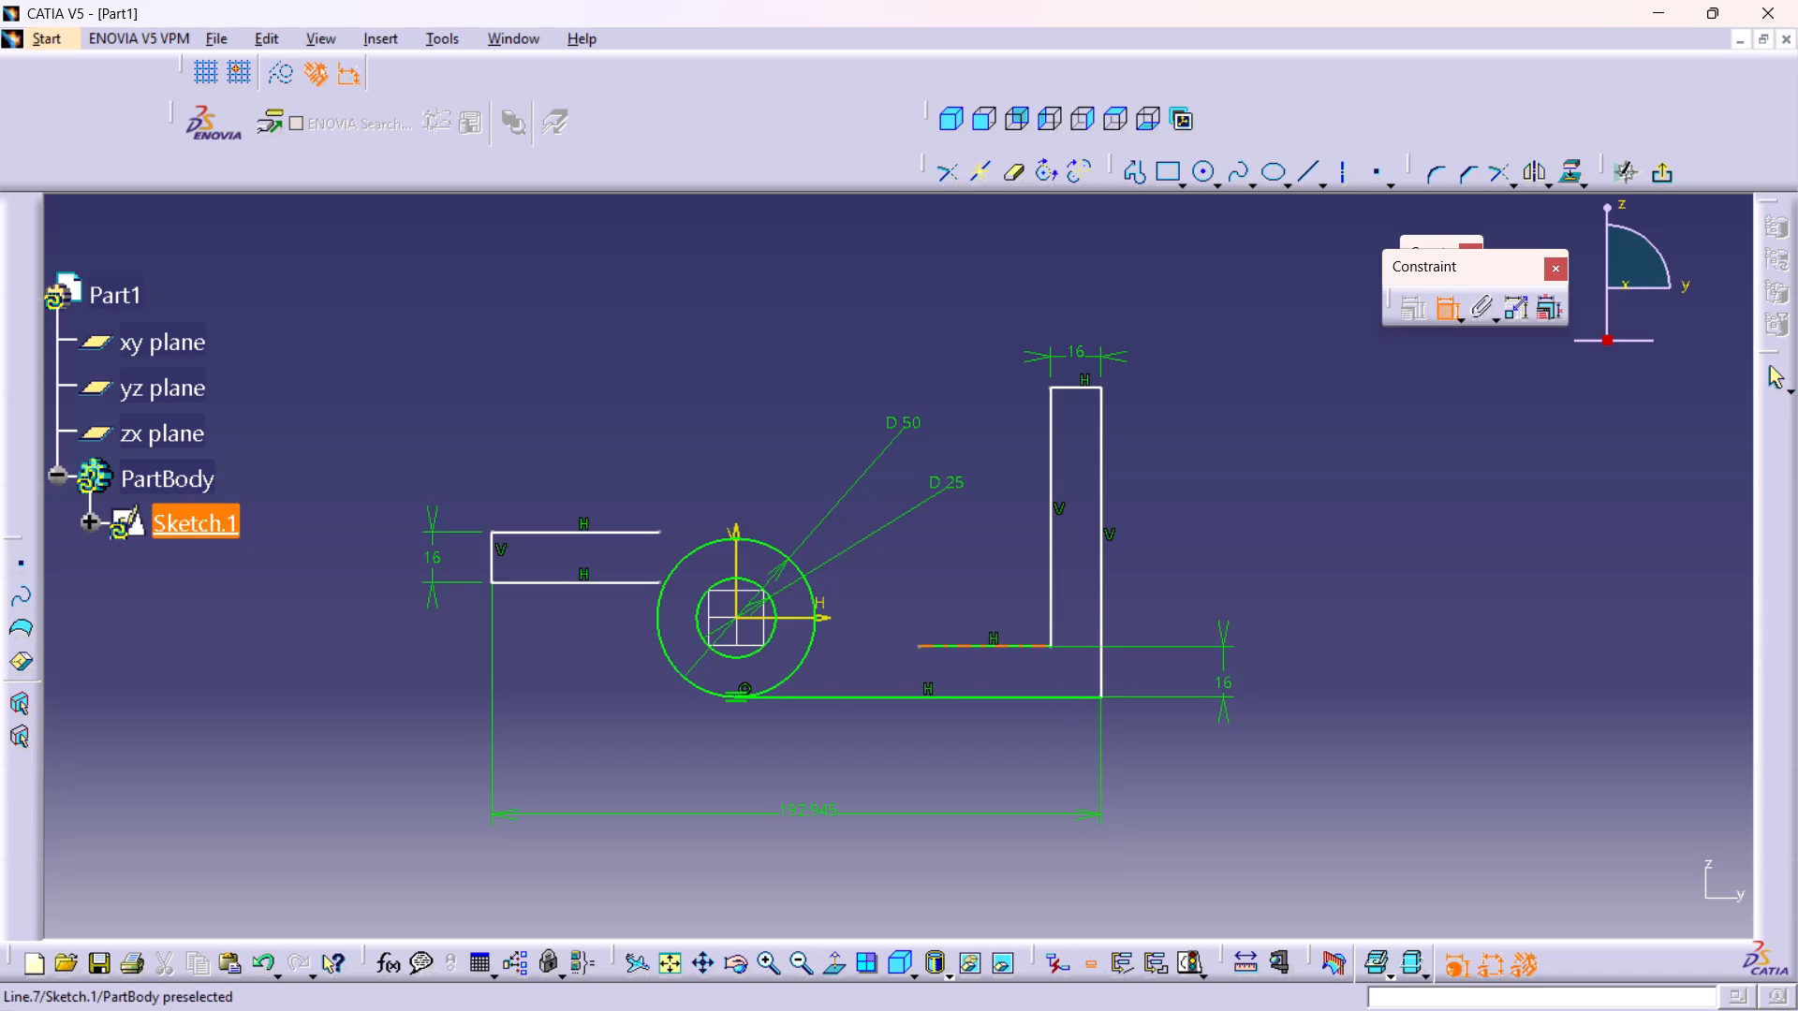
click(921, 644)
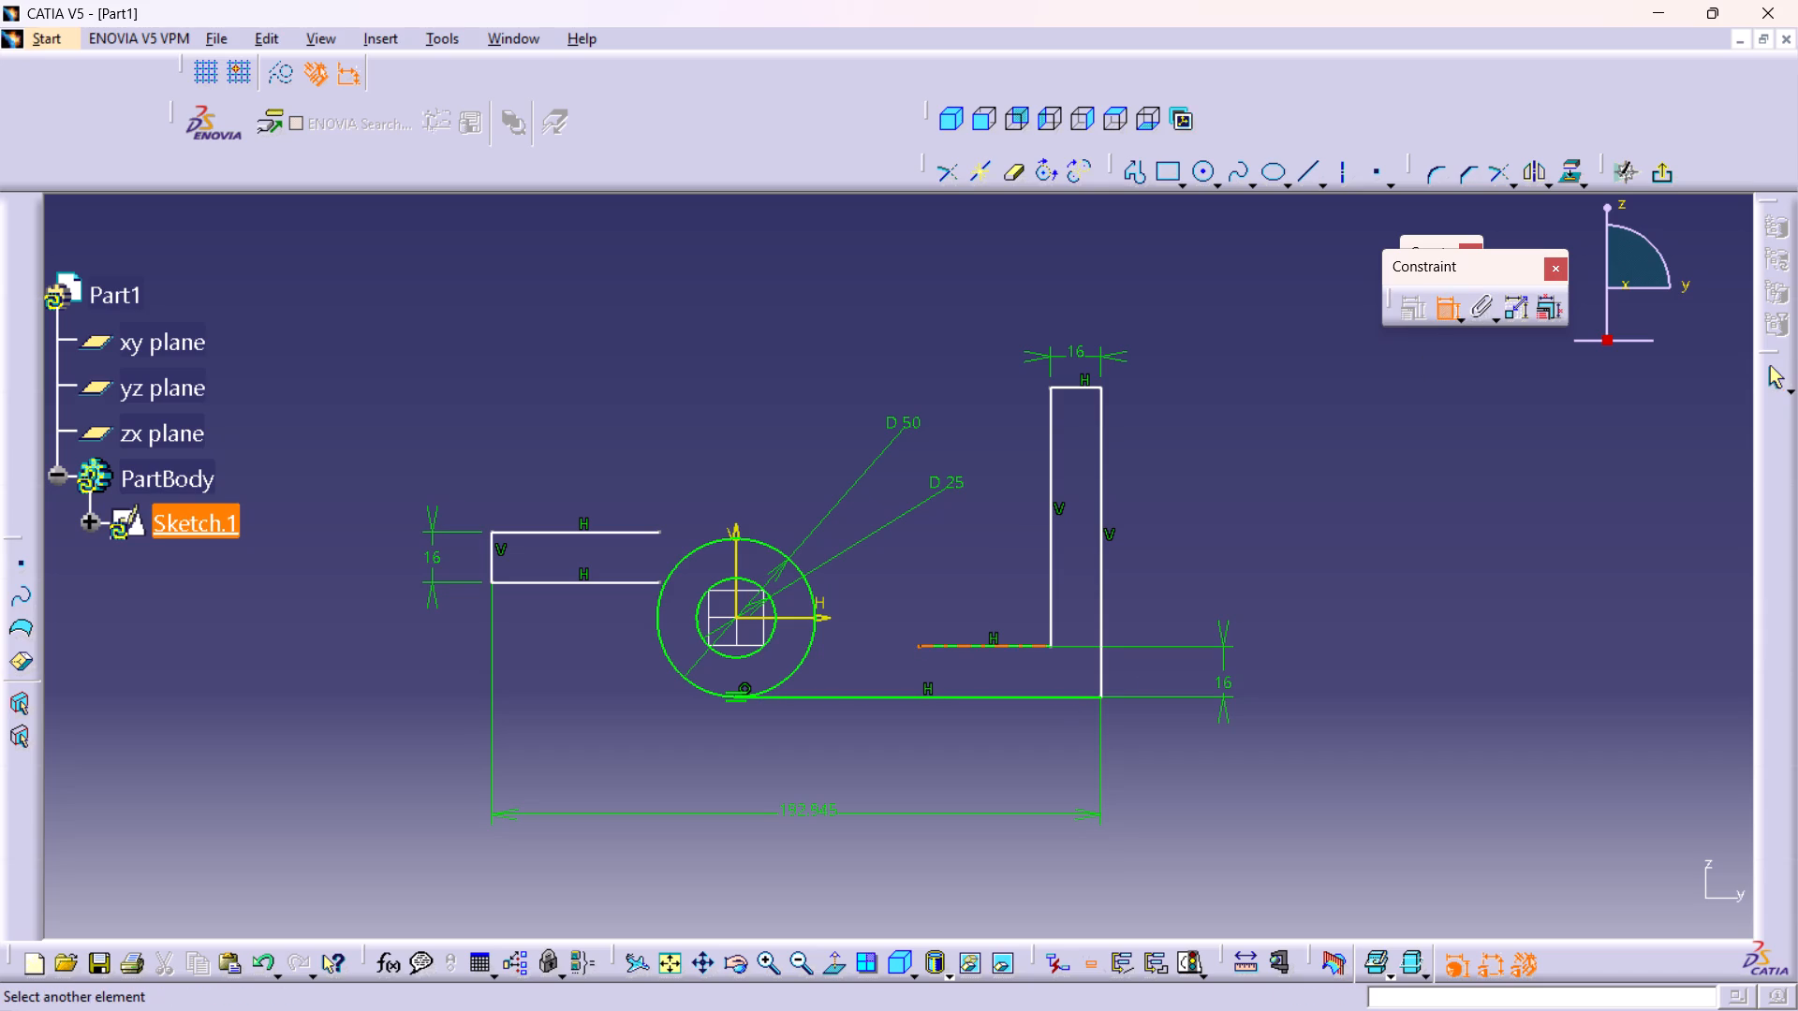
click(809, 649)
right_click(835, 638)
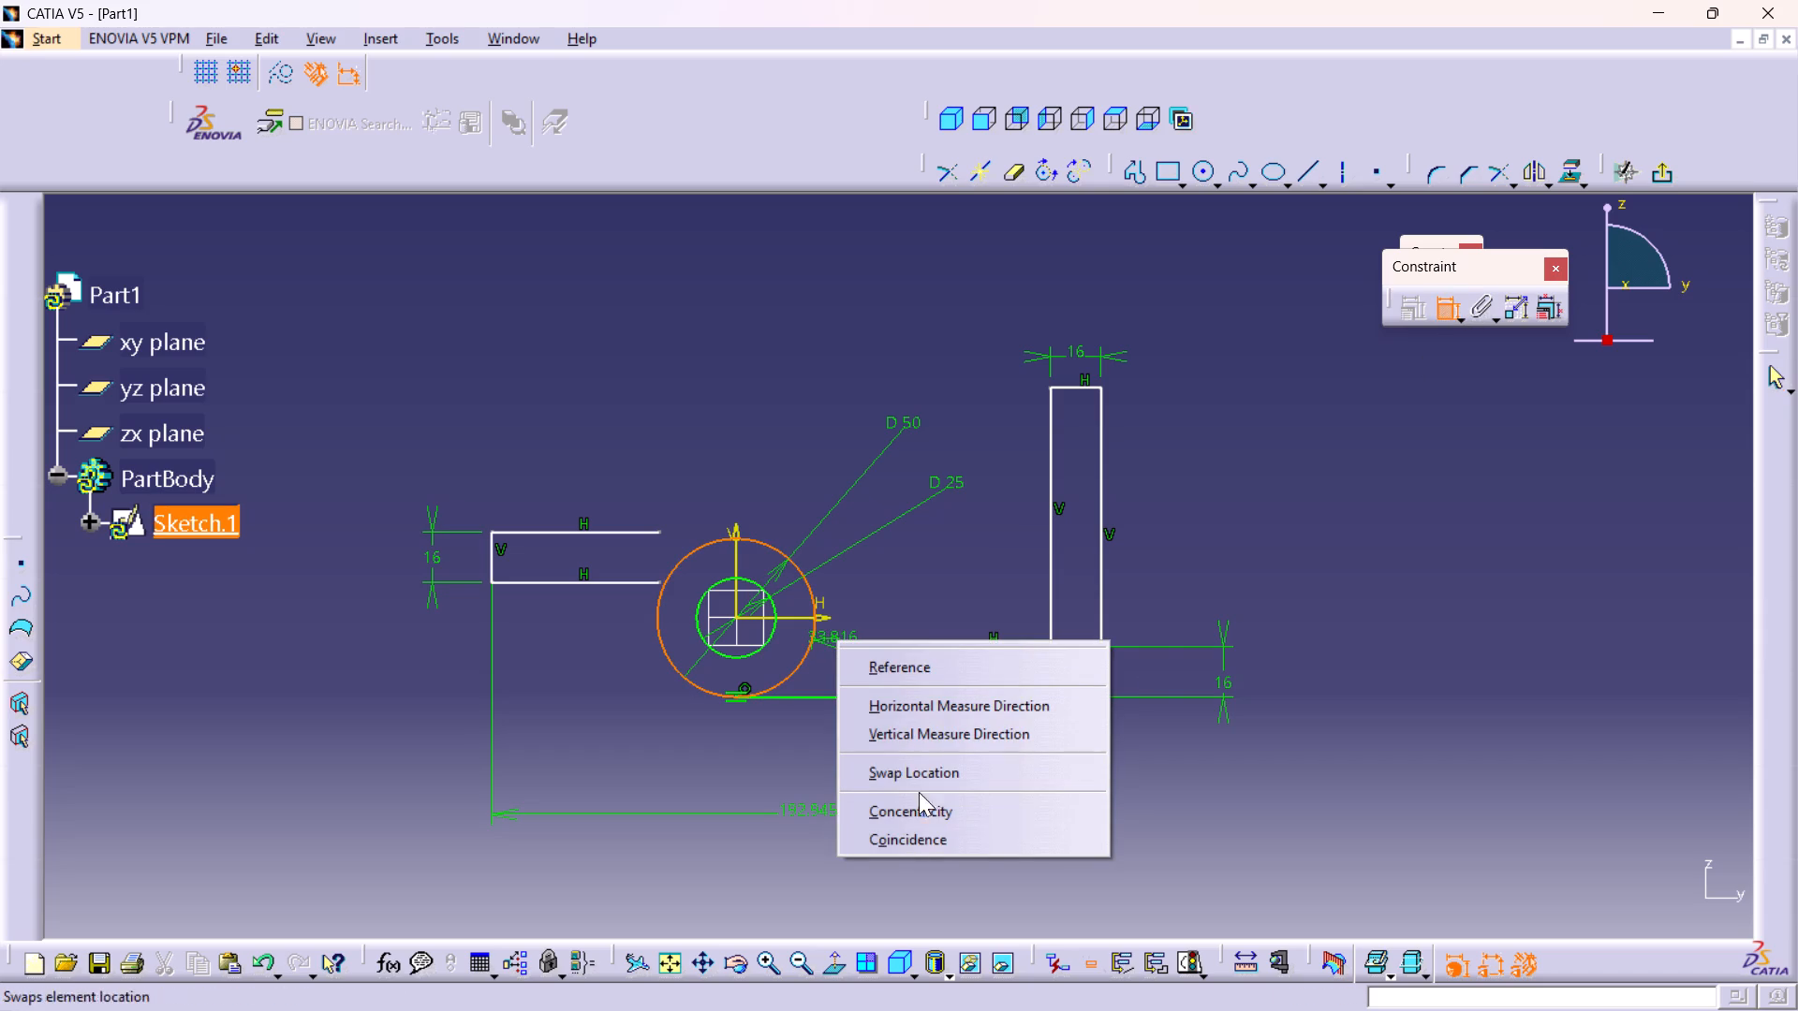
click(911, 841)
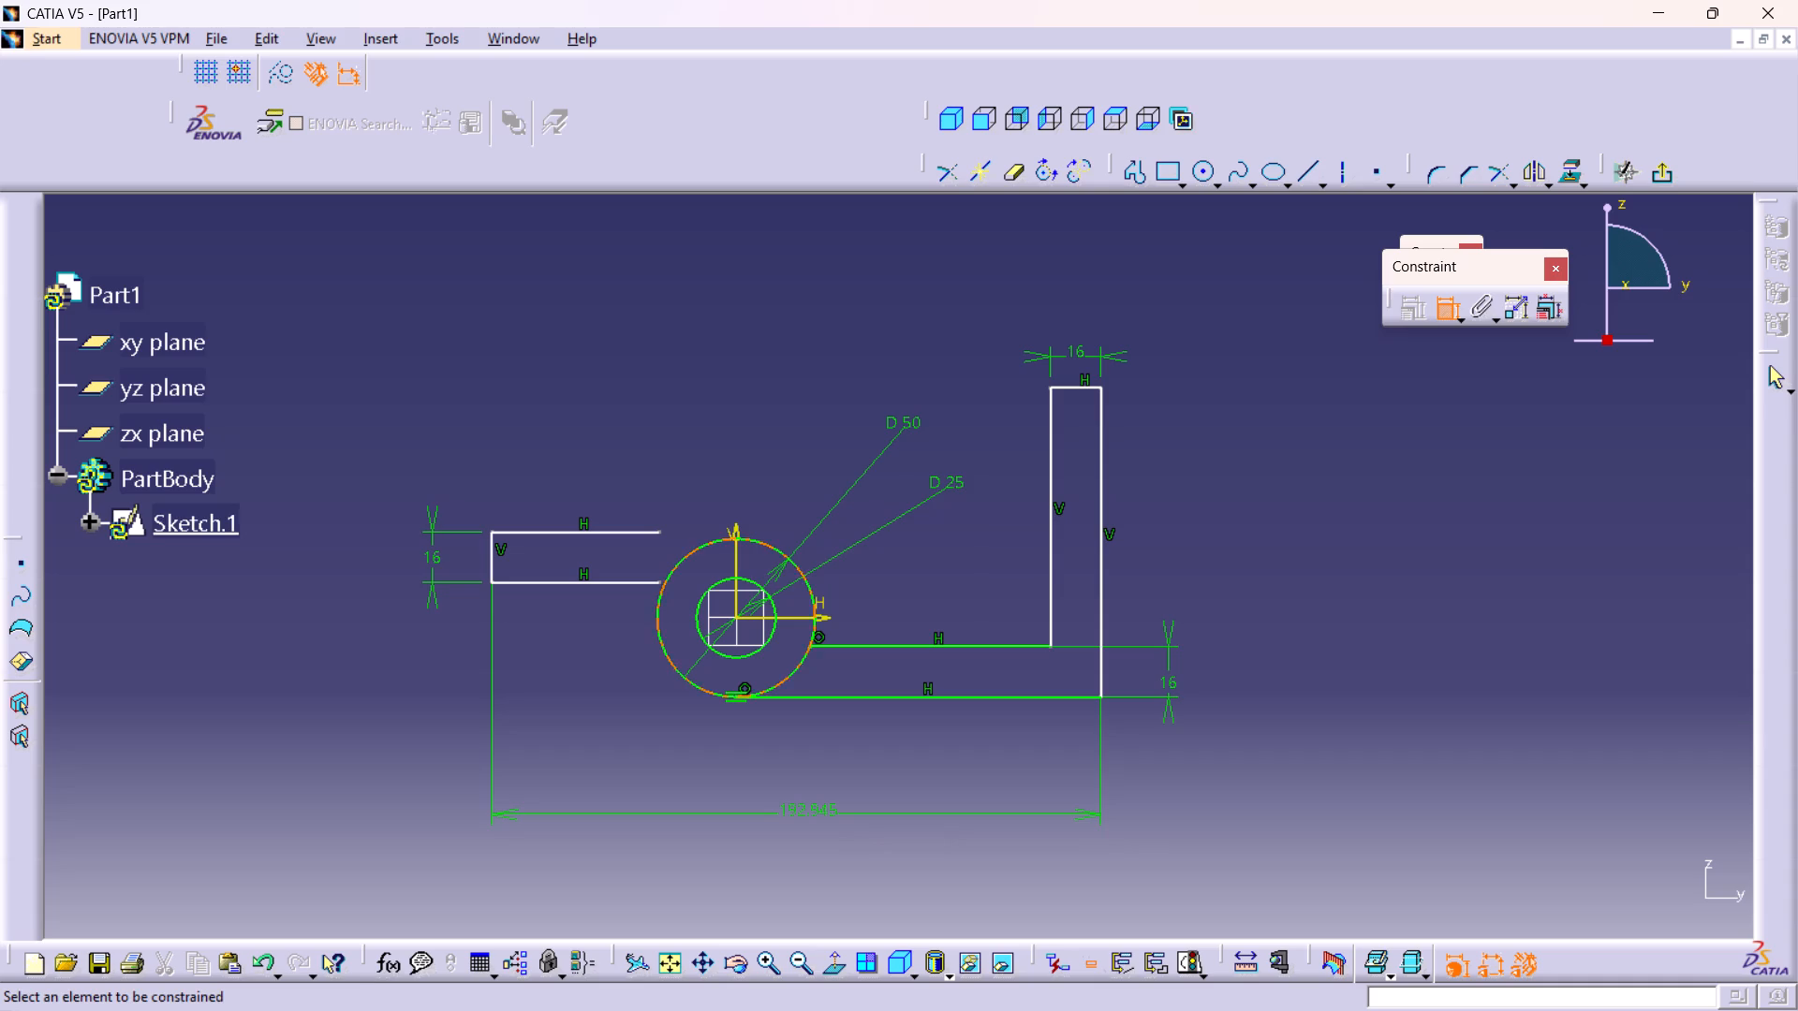
Dimension the distance from the vertical axis to the L-profile's inner vertical line and set it to 56 mm.
click(741, 541)
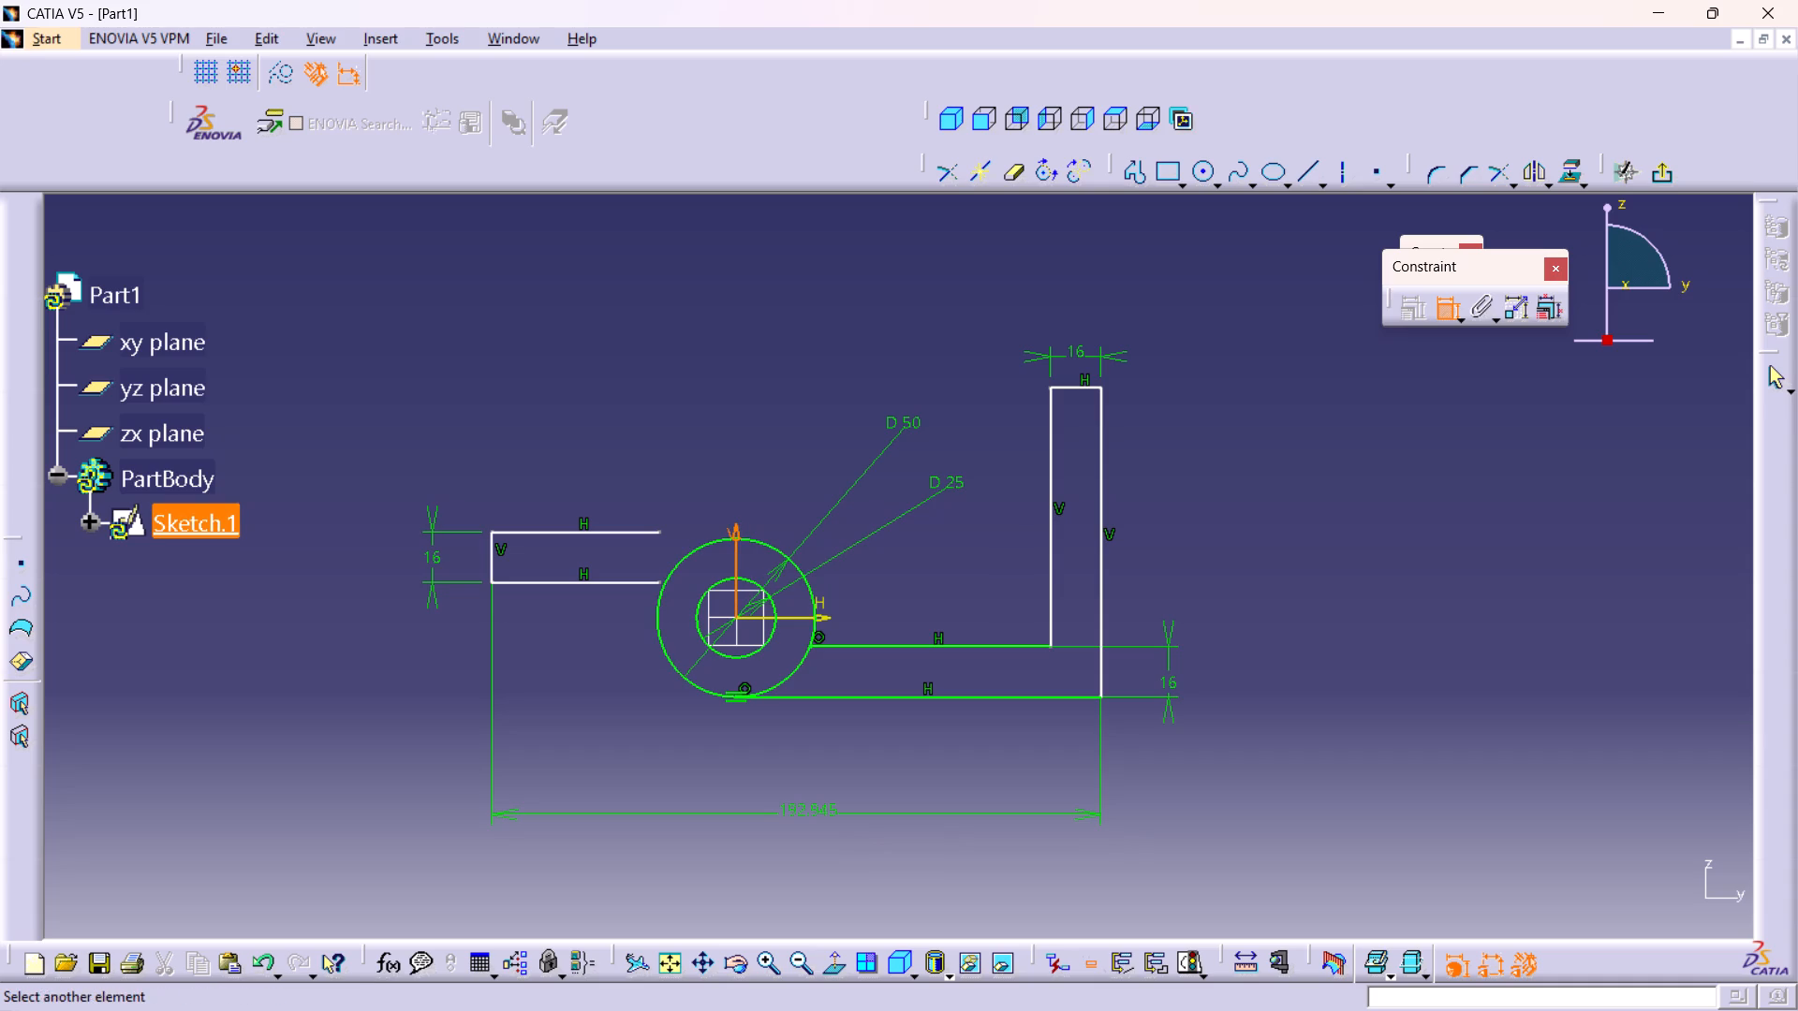
click(1049, 433)
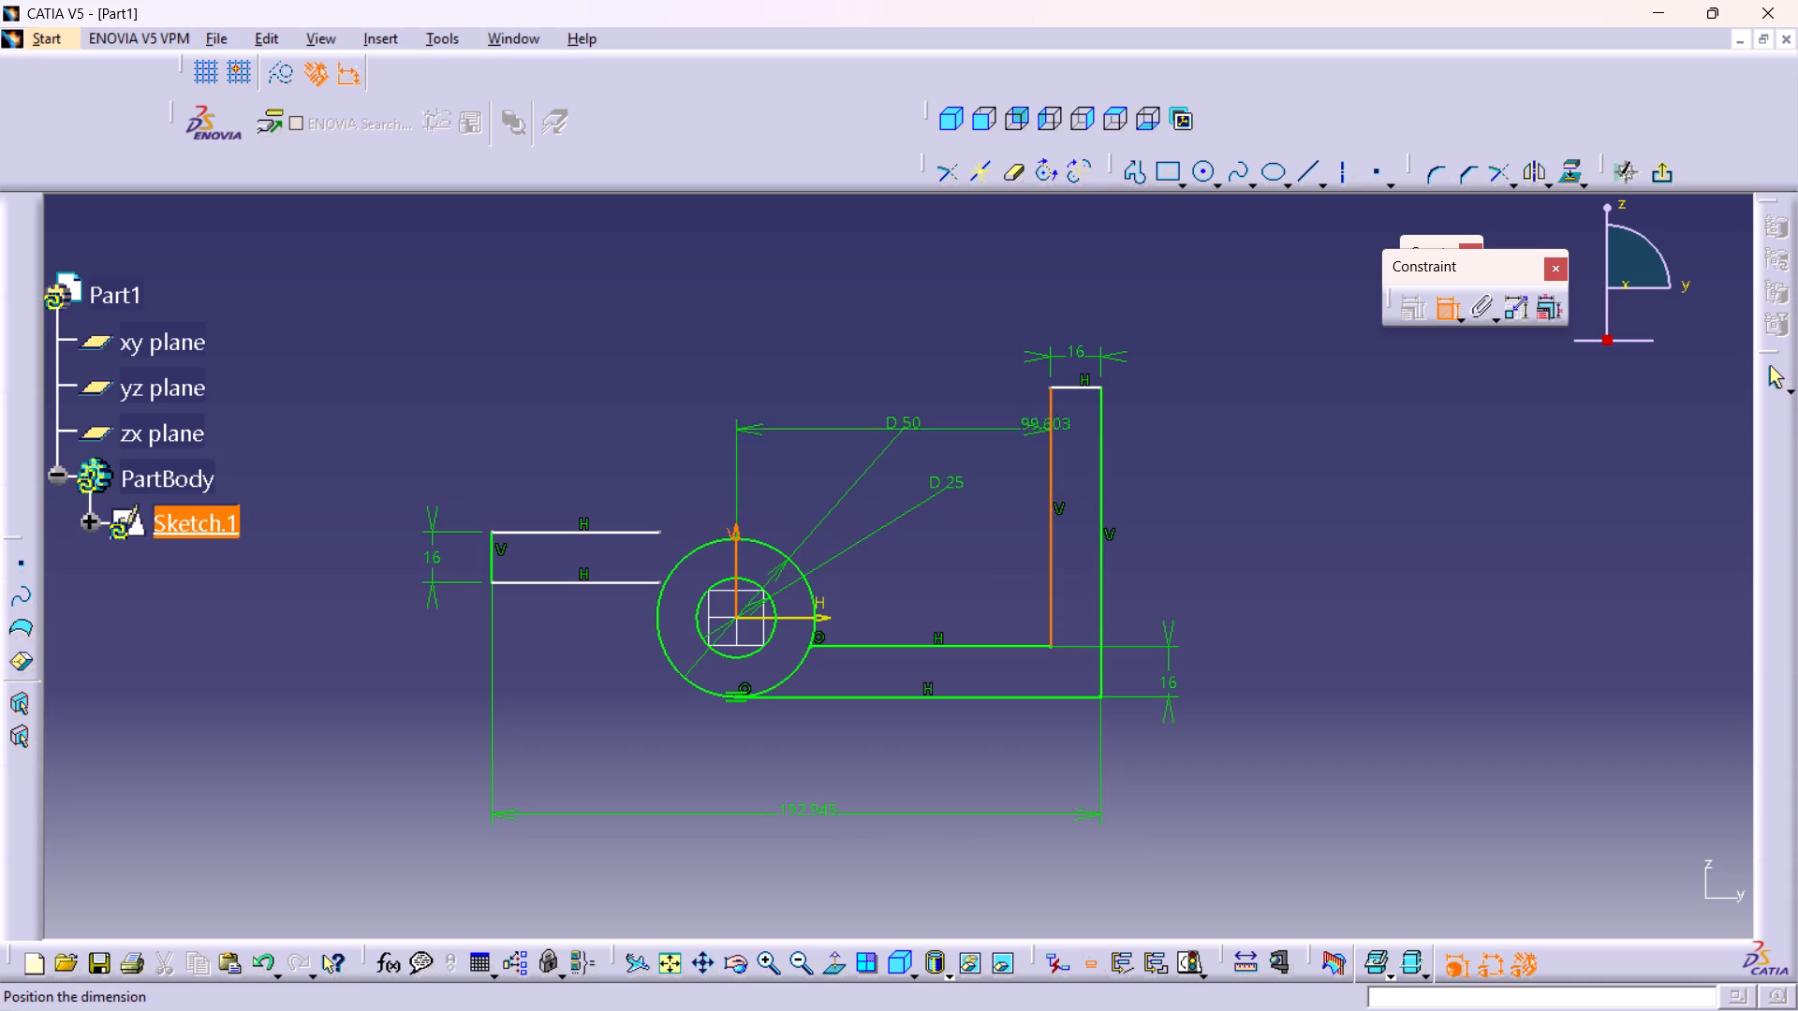
click(872, 334)
double_click(872, 328)
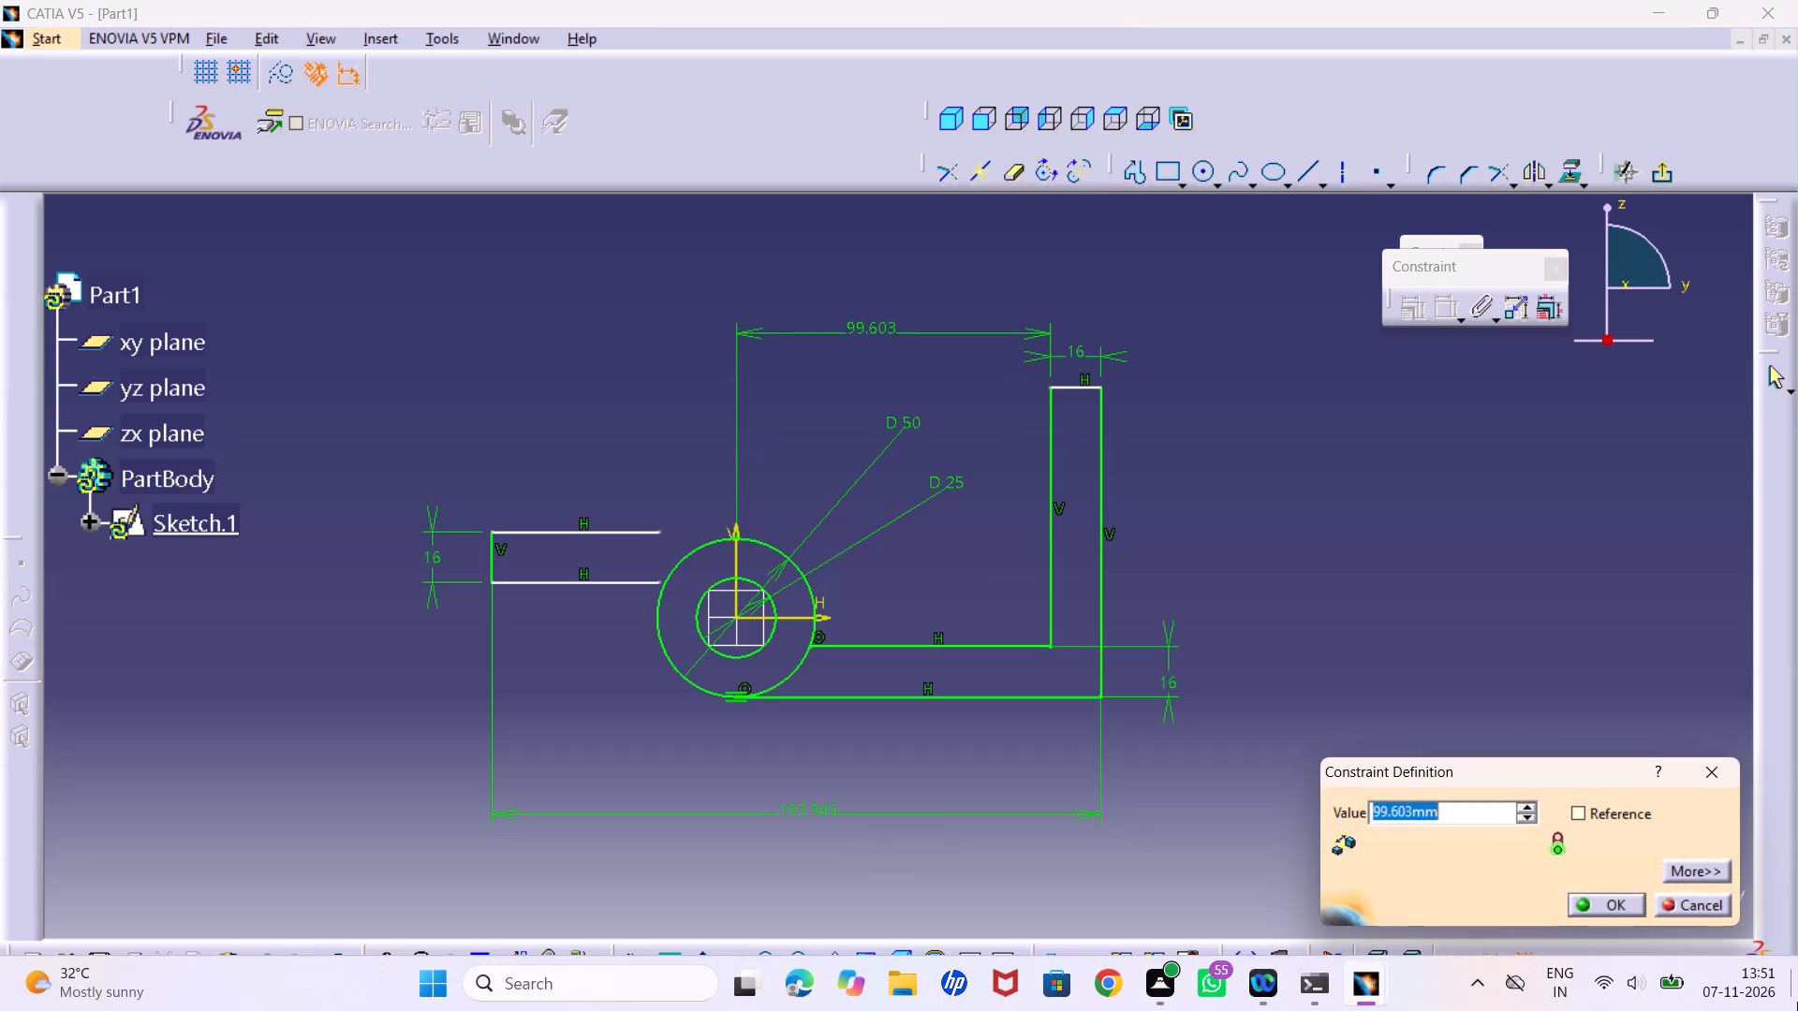
text(56)
key(Return)
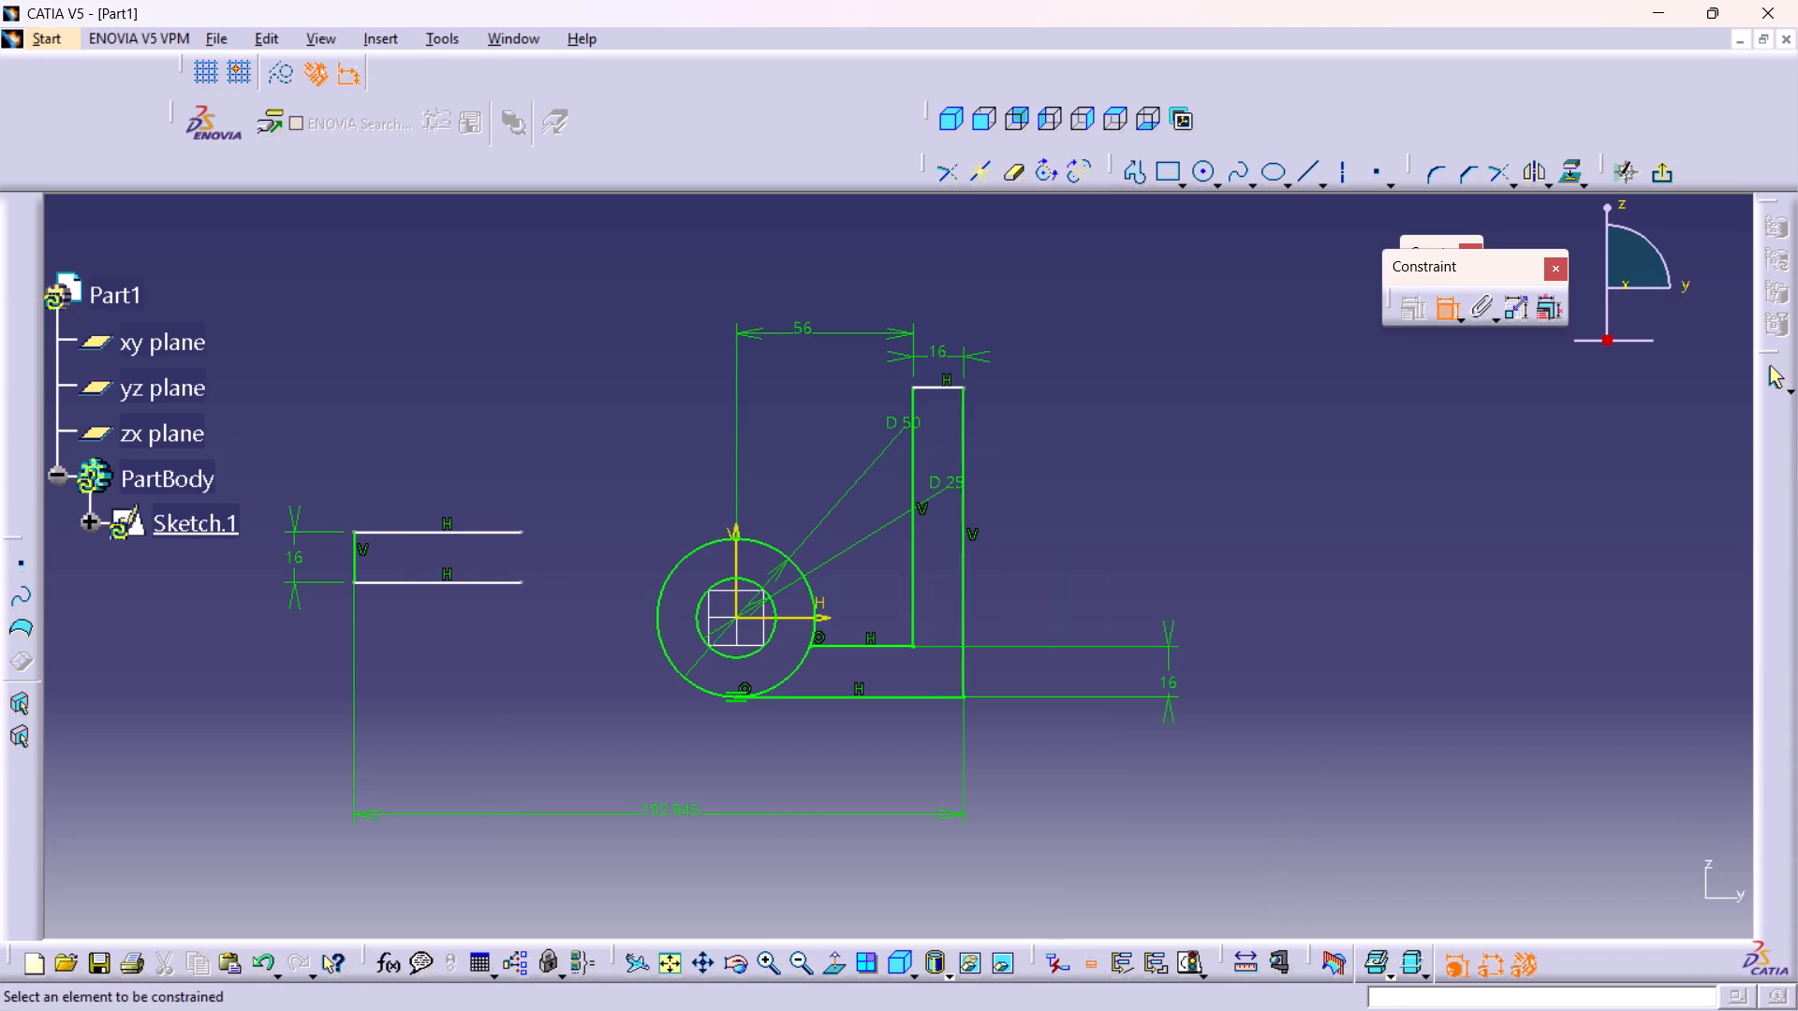
Constrain the free endpoints of the U-shaped profile's lower and upper horizontal lines to be coincident with the 50 mm circle.
click(523, 579)
click(669, 579)
right_click(670, 467)
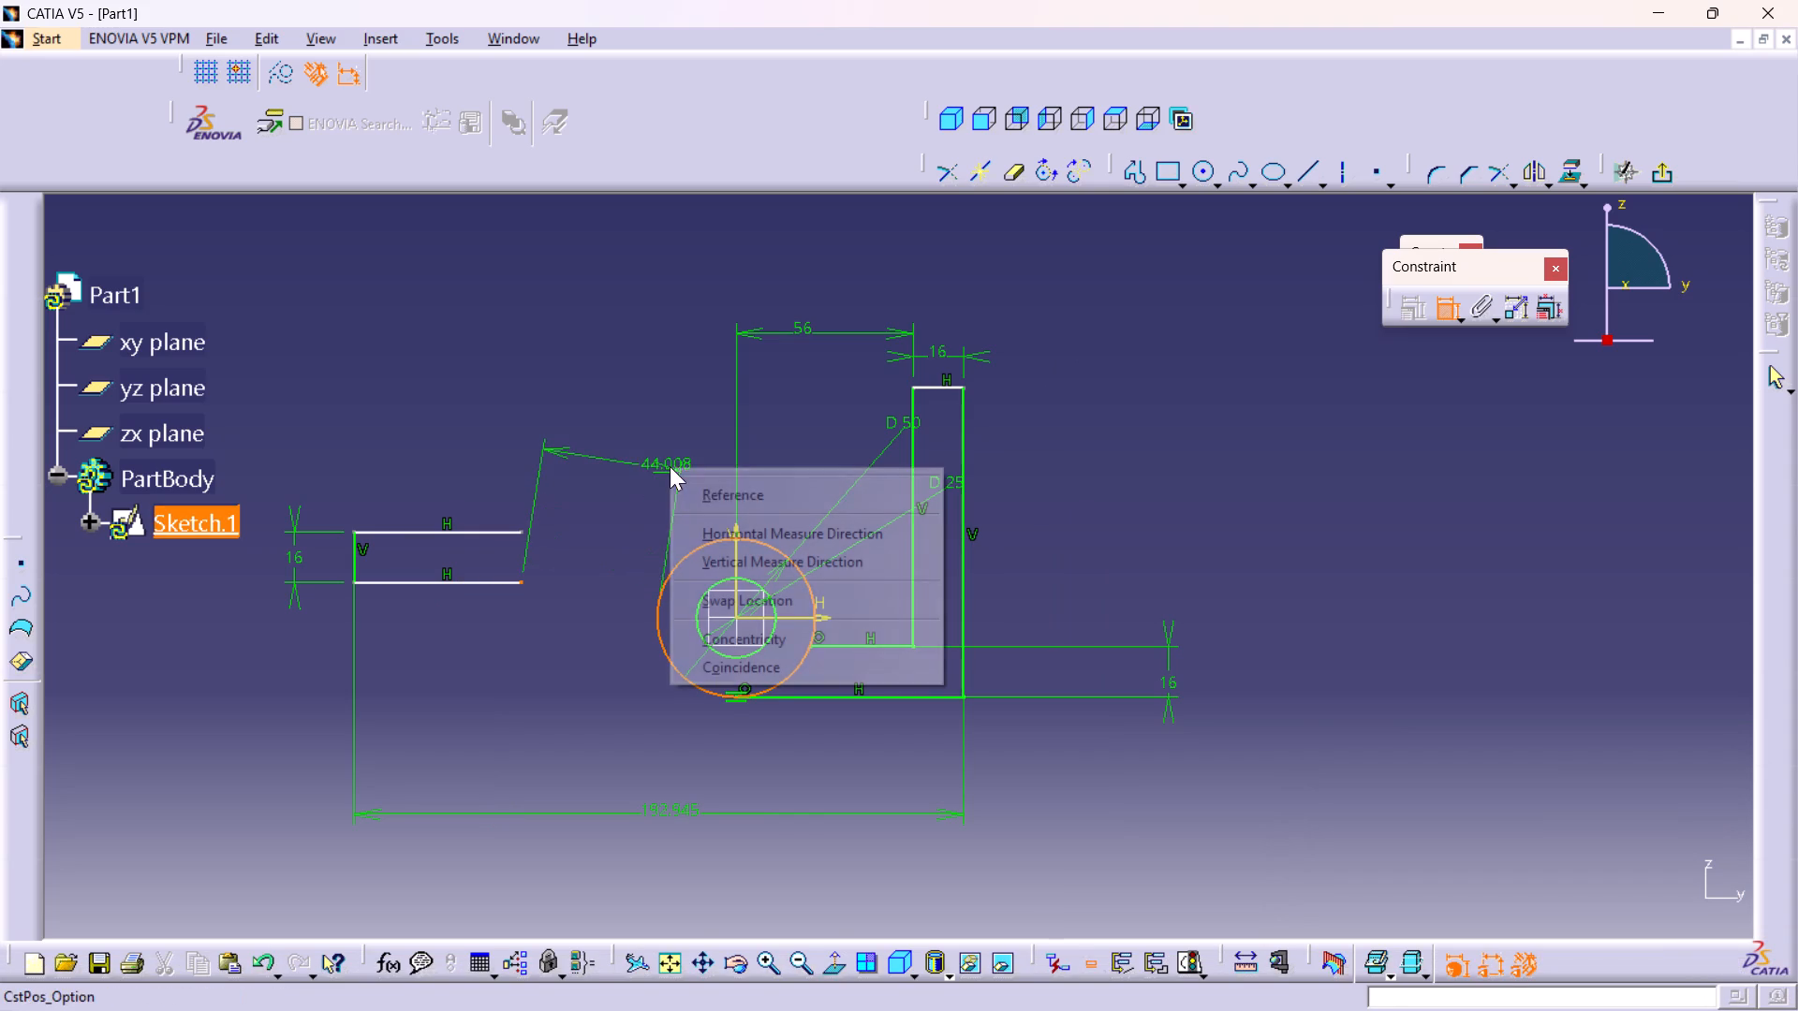
click(741, 669)
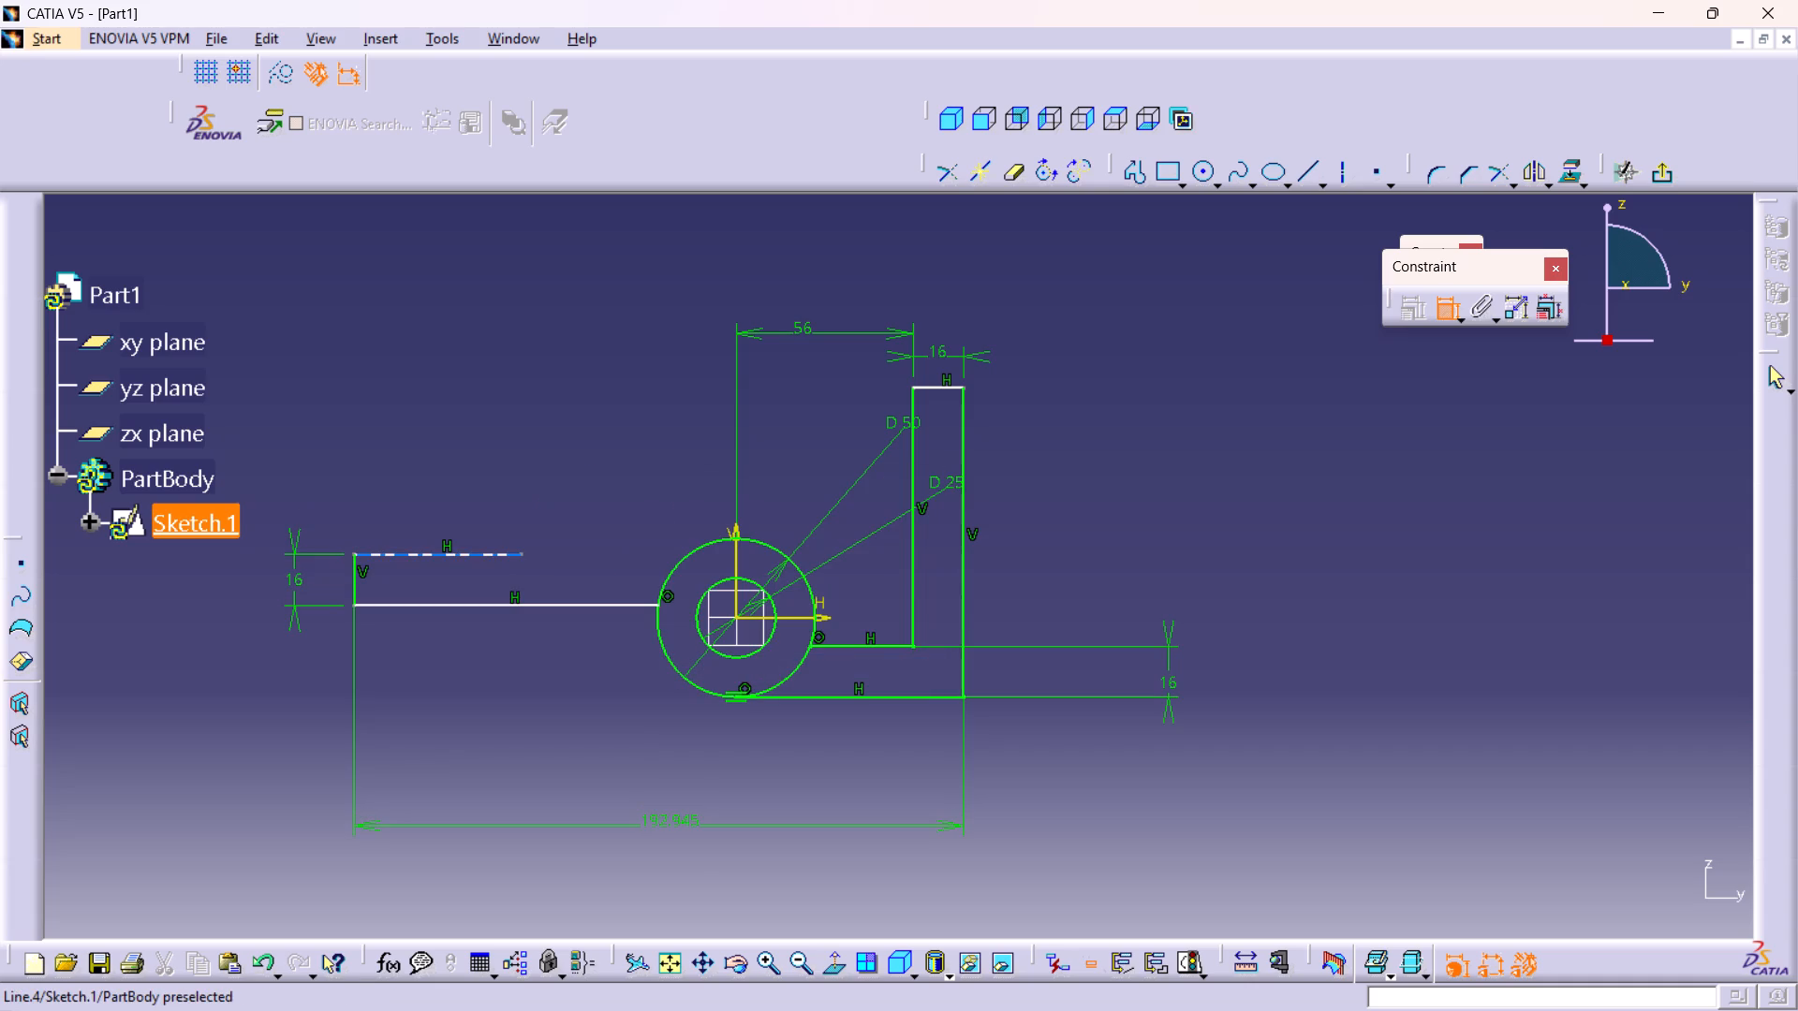
click(520, 553)
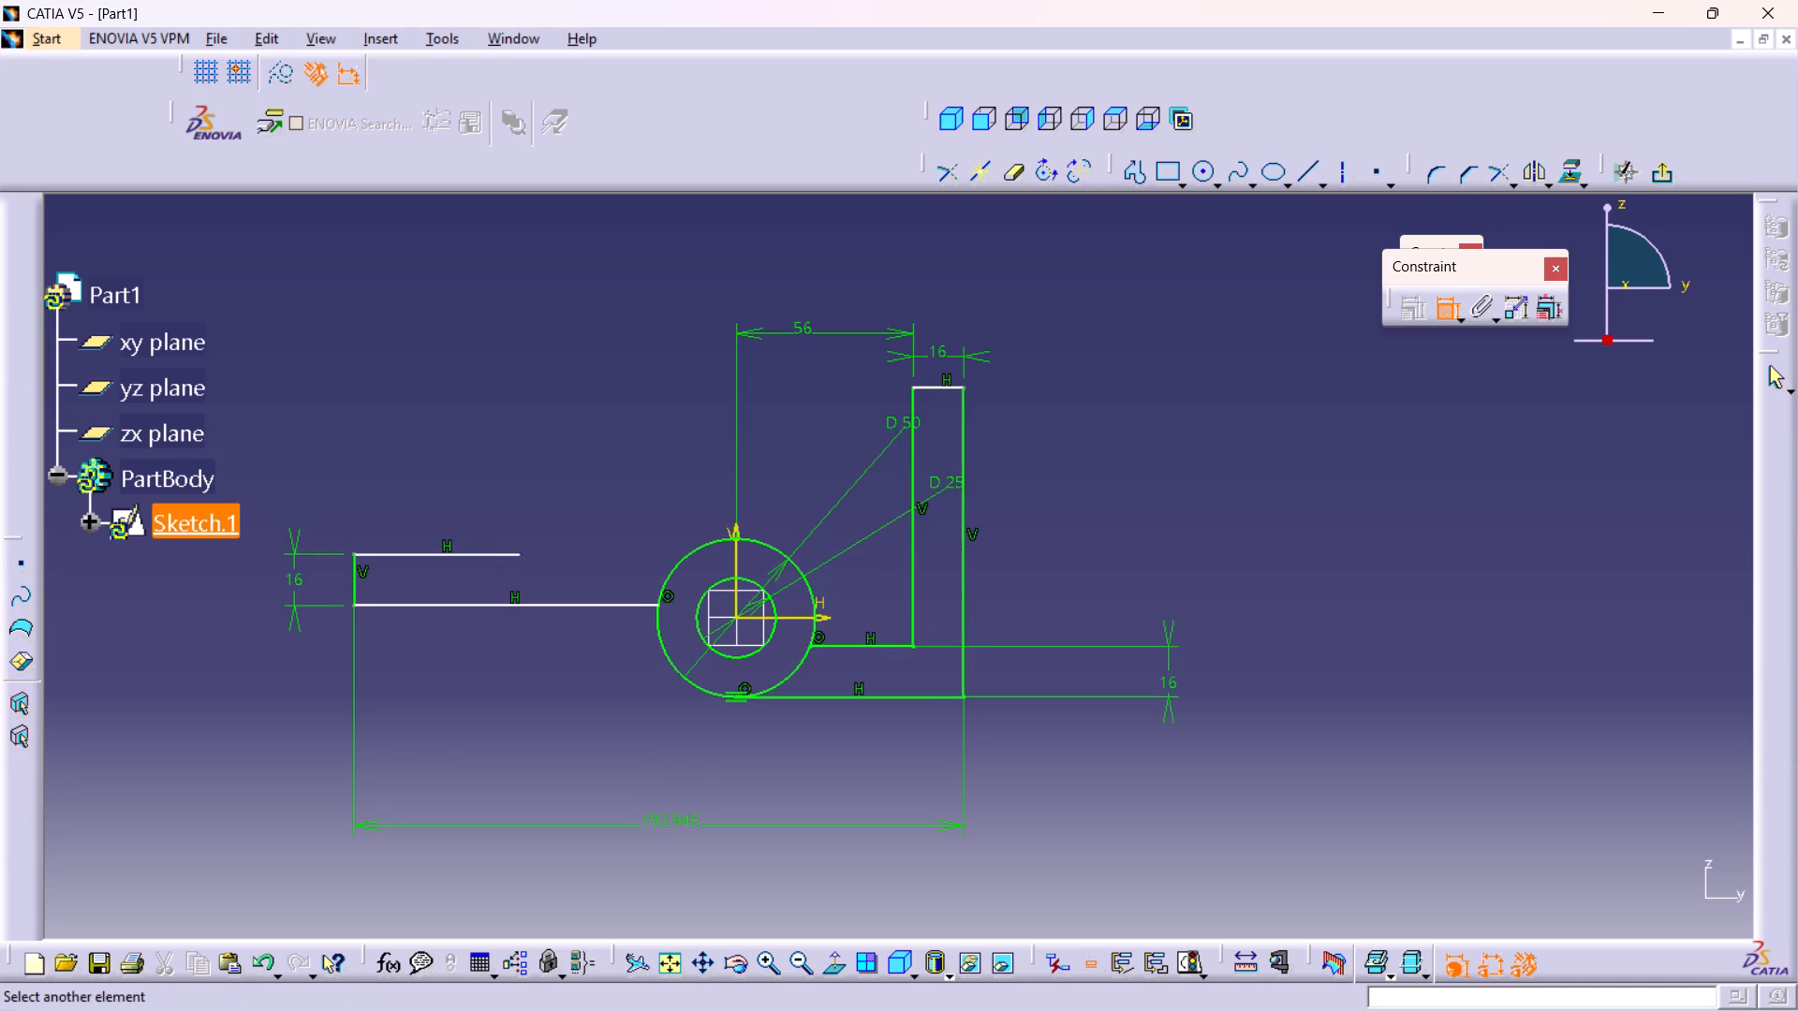
click(694, 555)
right_click(667, 470)
click(727, 667)
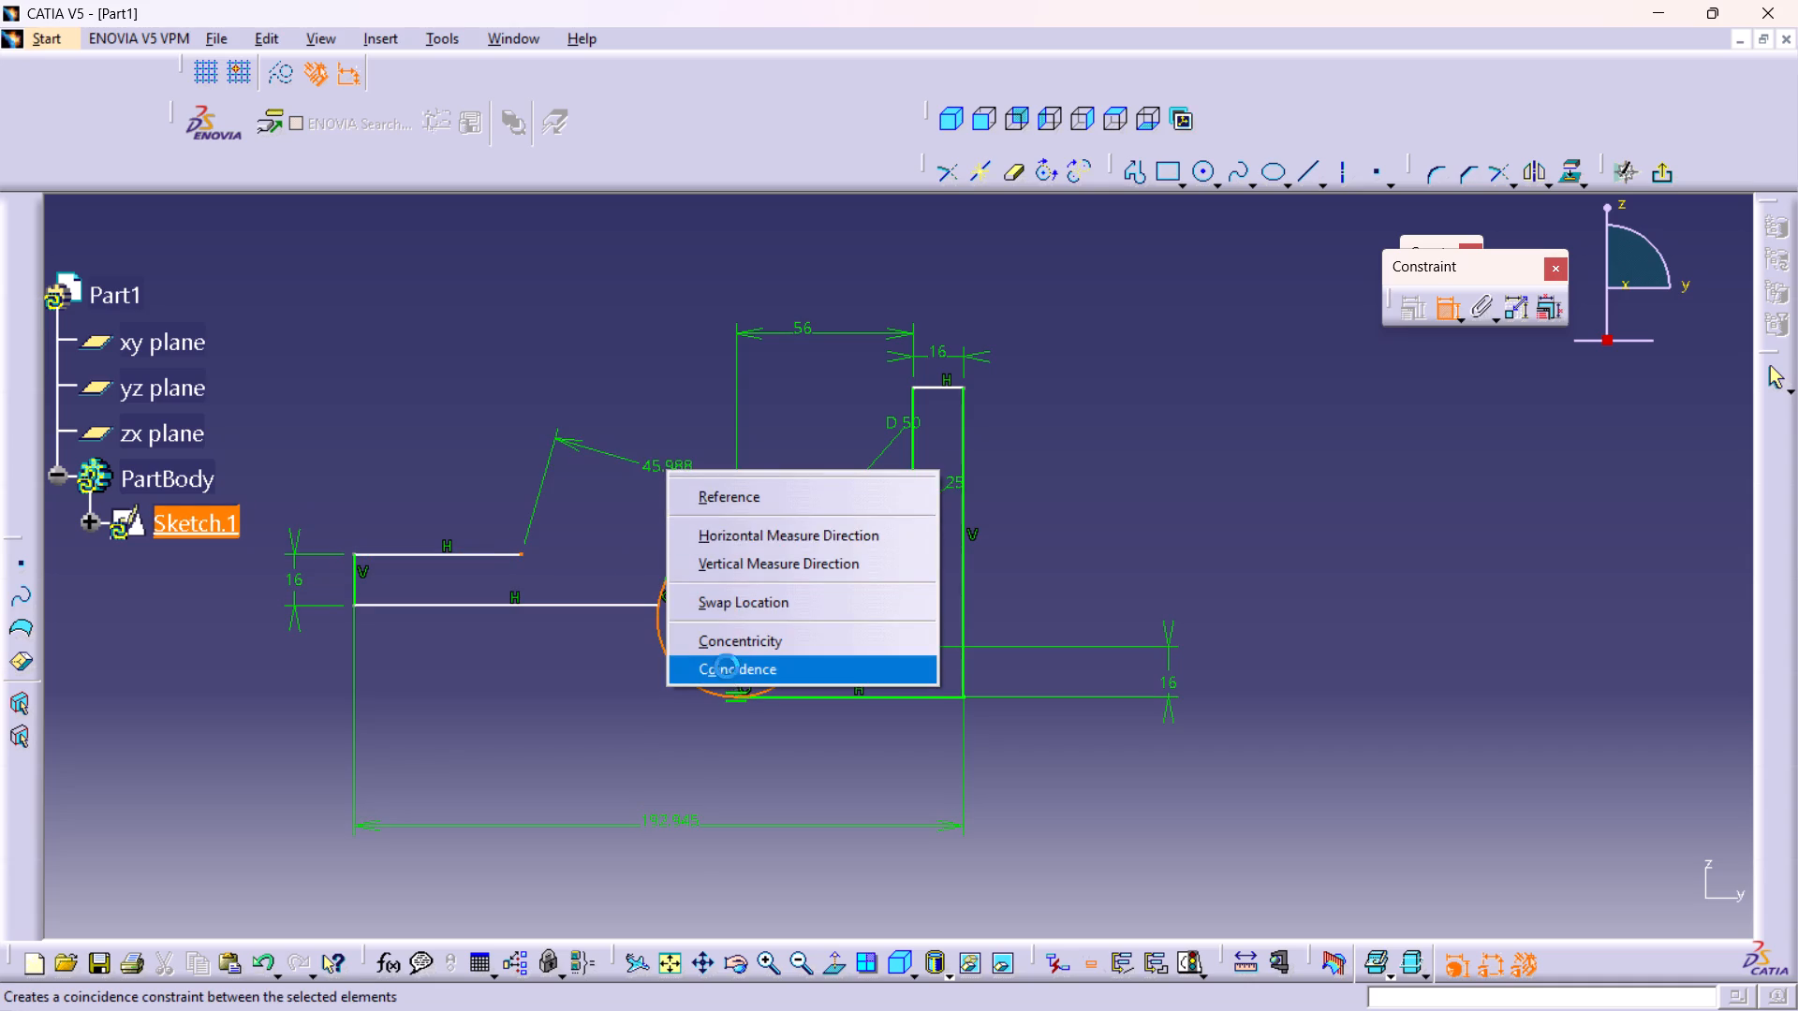
Set the overall distance between the U-shaped profile's end line and the L-profile's outer vertical line to 120 mm.
double_click(673, 844)
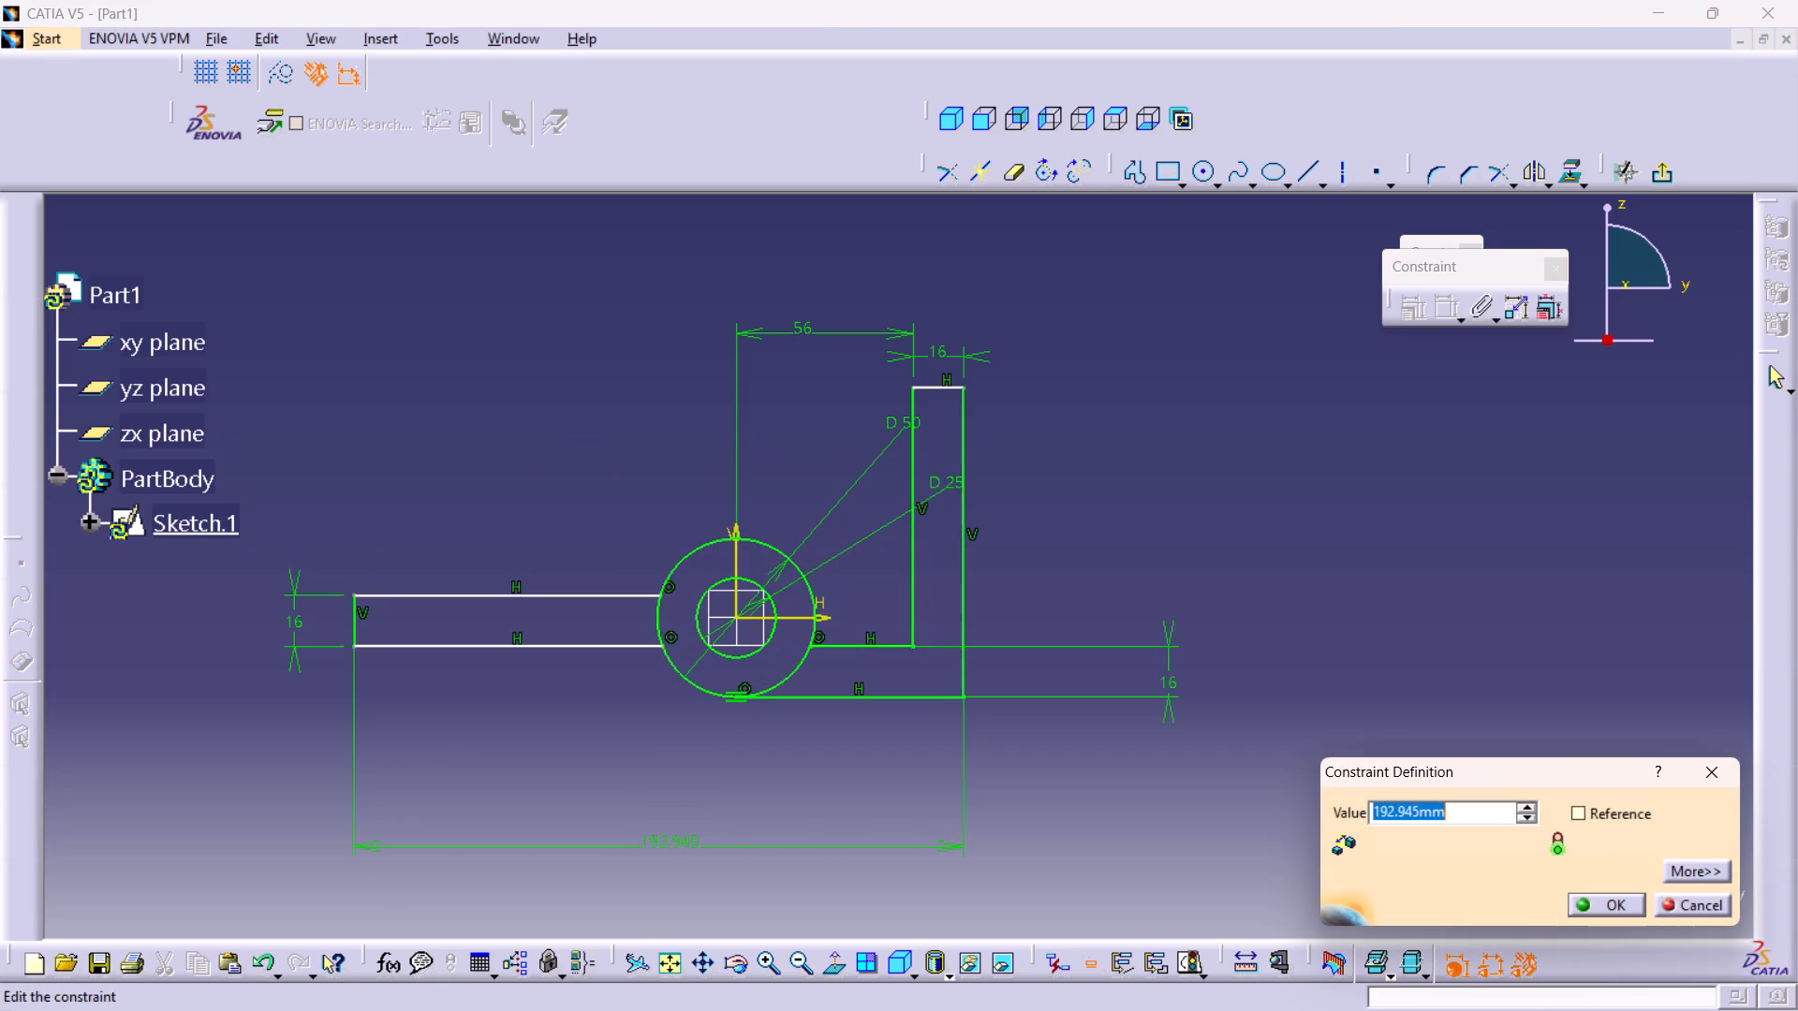
text(120)
key(Return)
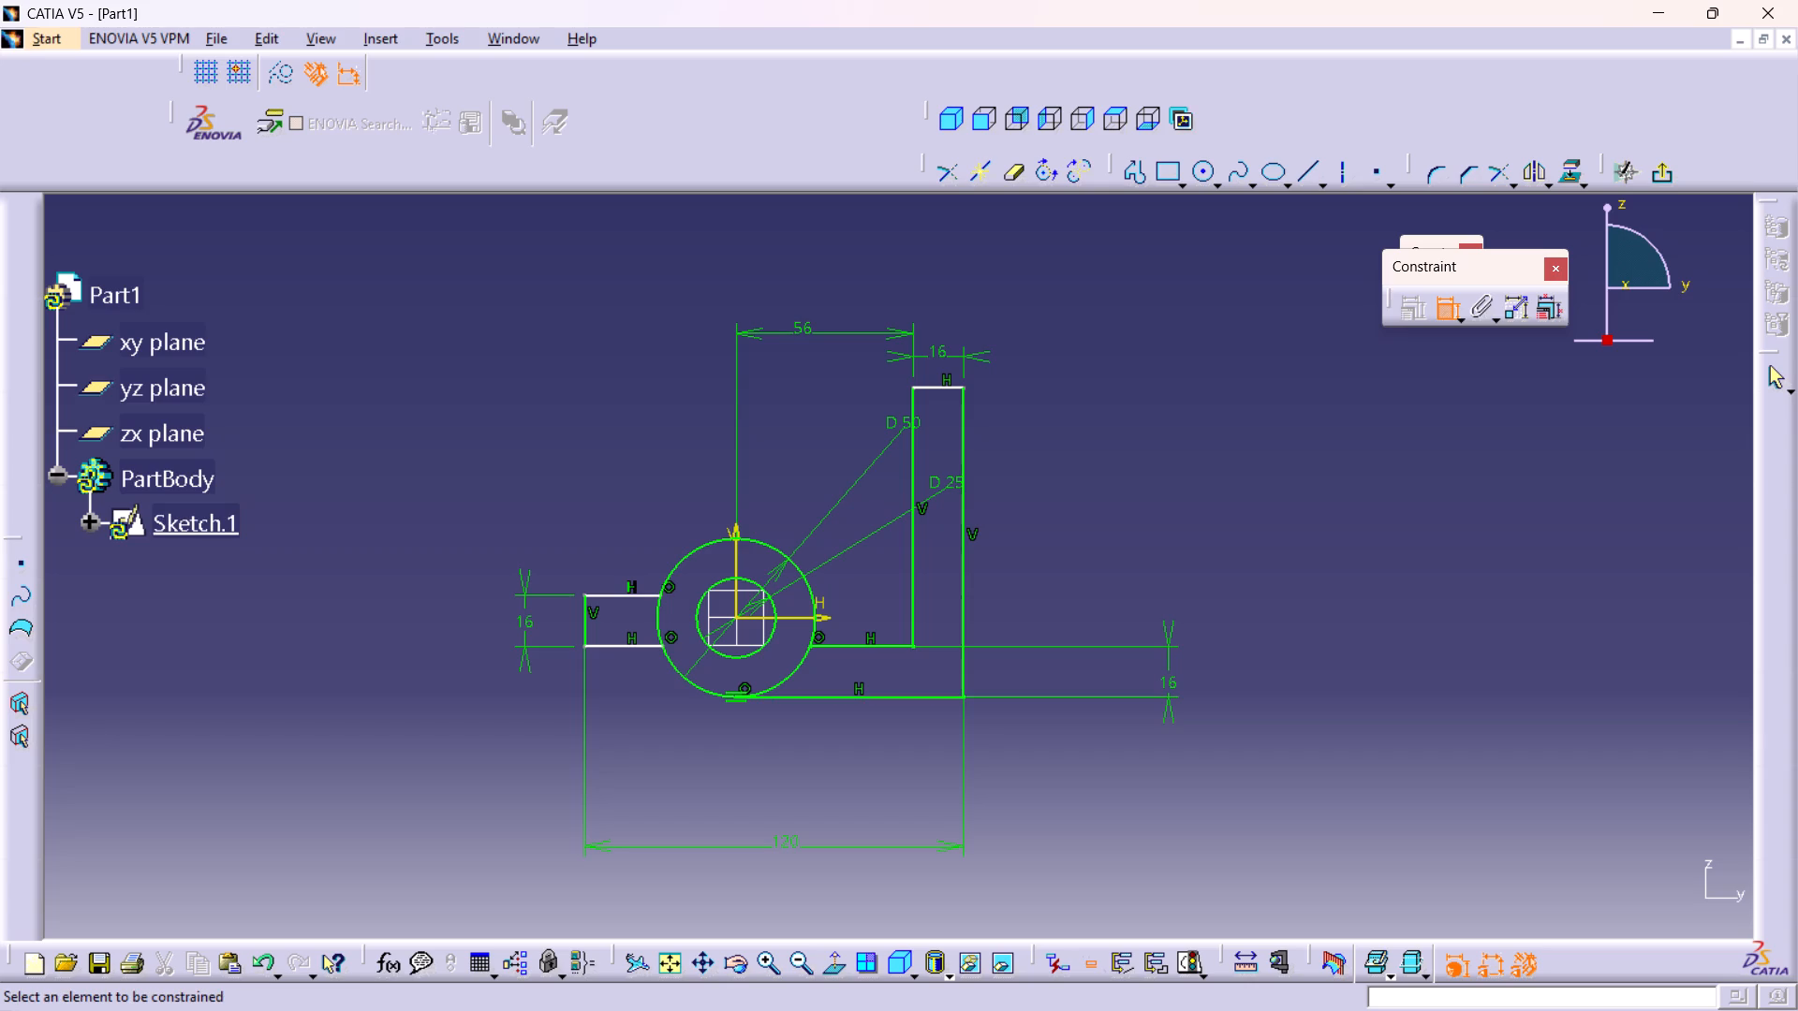
Constrain the U-shaped profile's upper horizontal line to be tangent to the 50 mm circle.
middle_drag(1170, 512, 1148, 523)
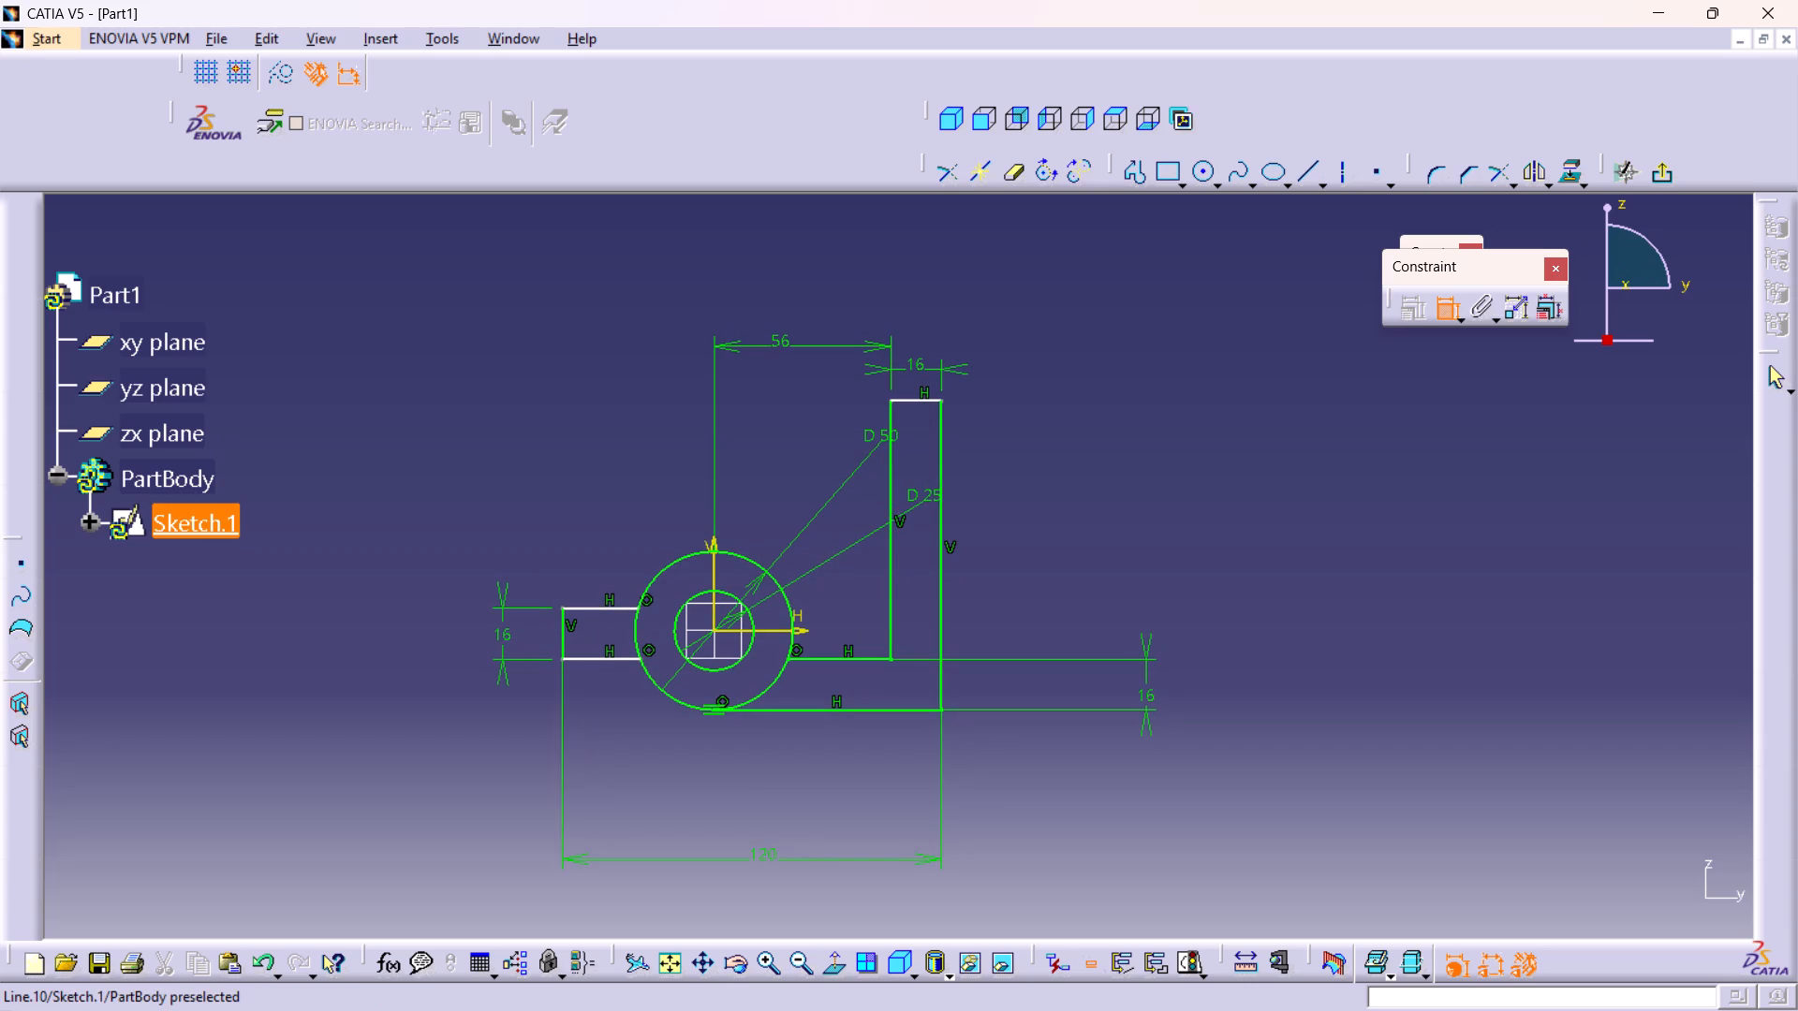
click(612, 606)
click(688, 550)
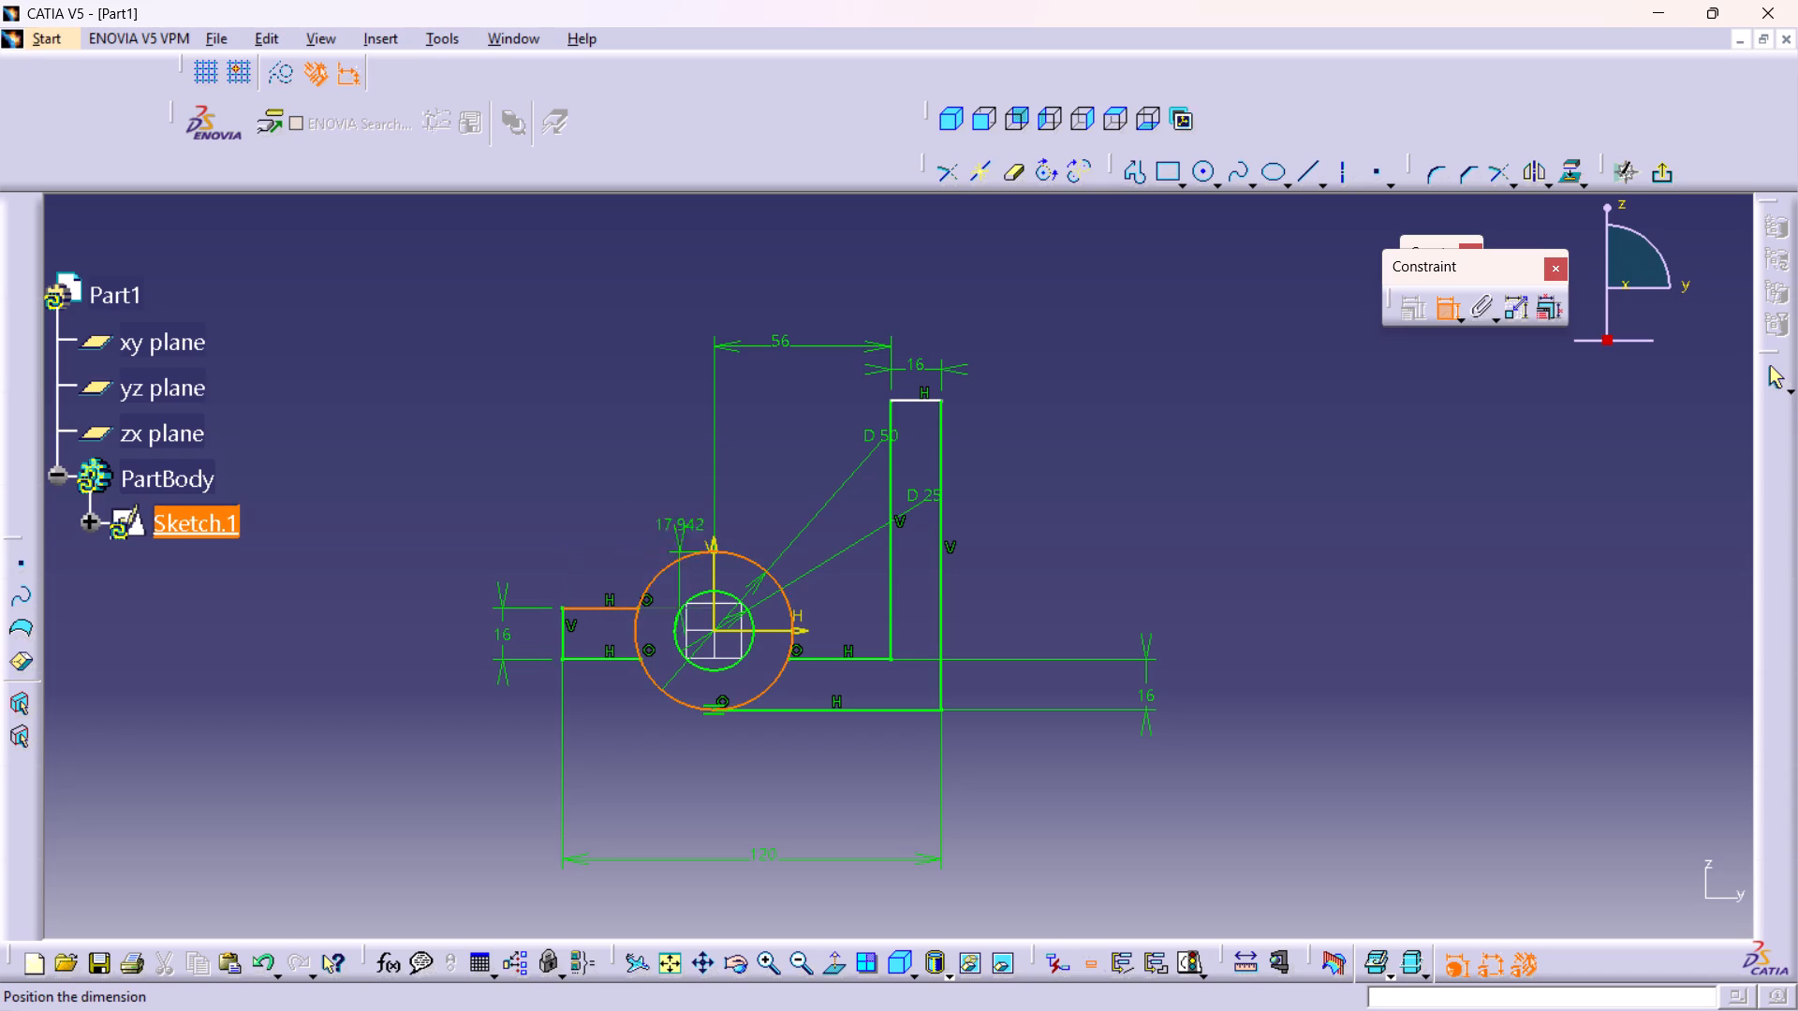
right_click(641, 491)
click(755, 603)
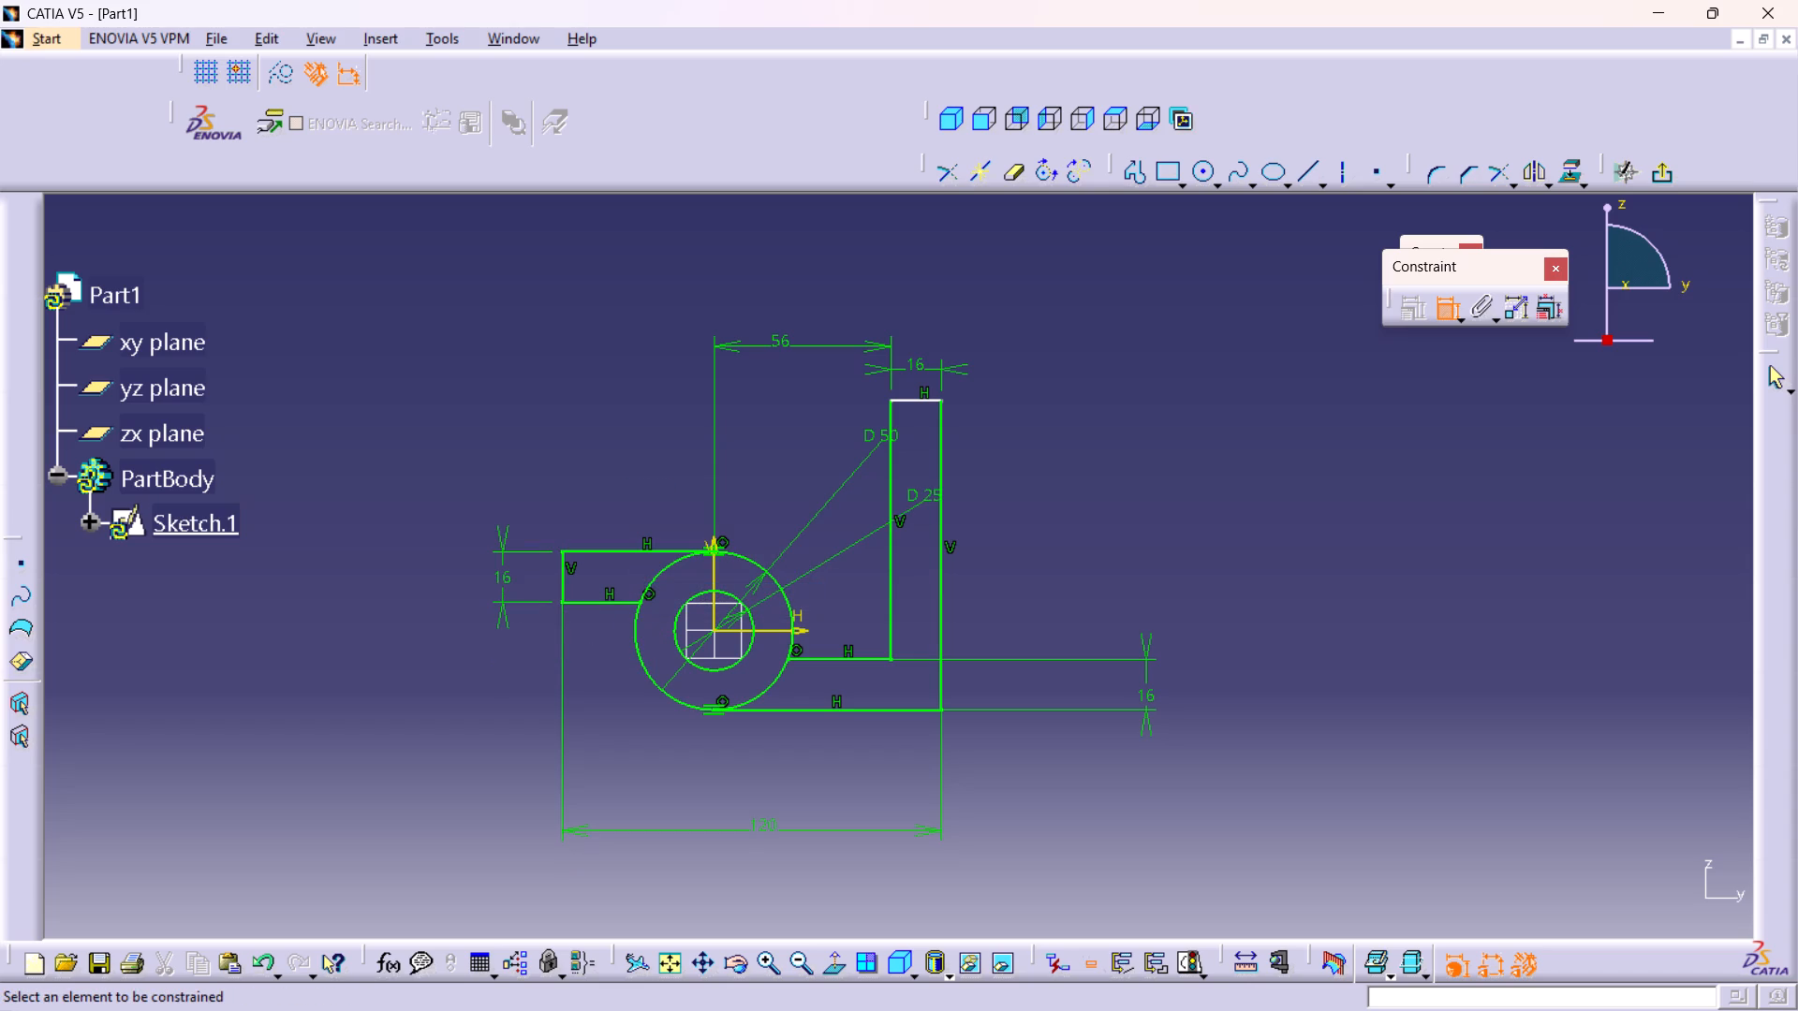
Dimension the length of the L-profile's outer vertical line and set it to 82 mm.
click(935, 613)
click(941, 607)
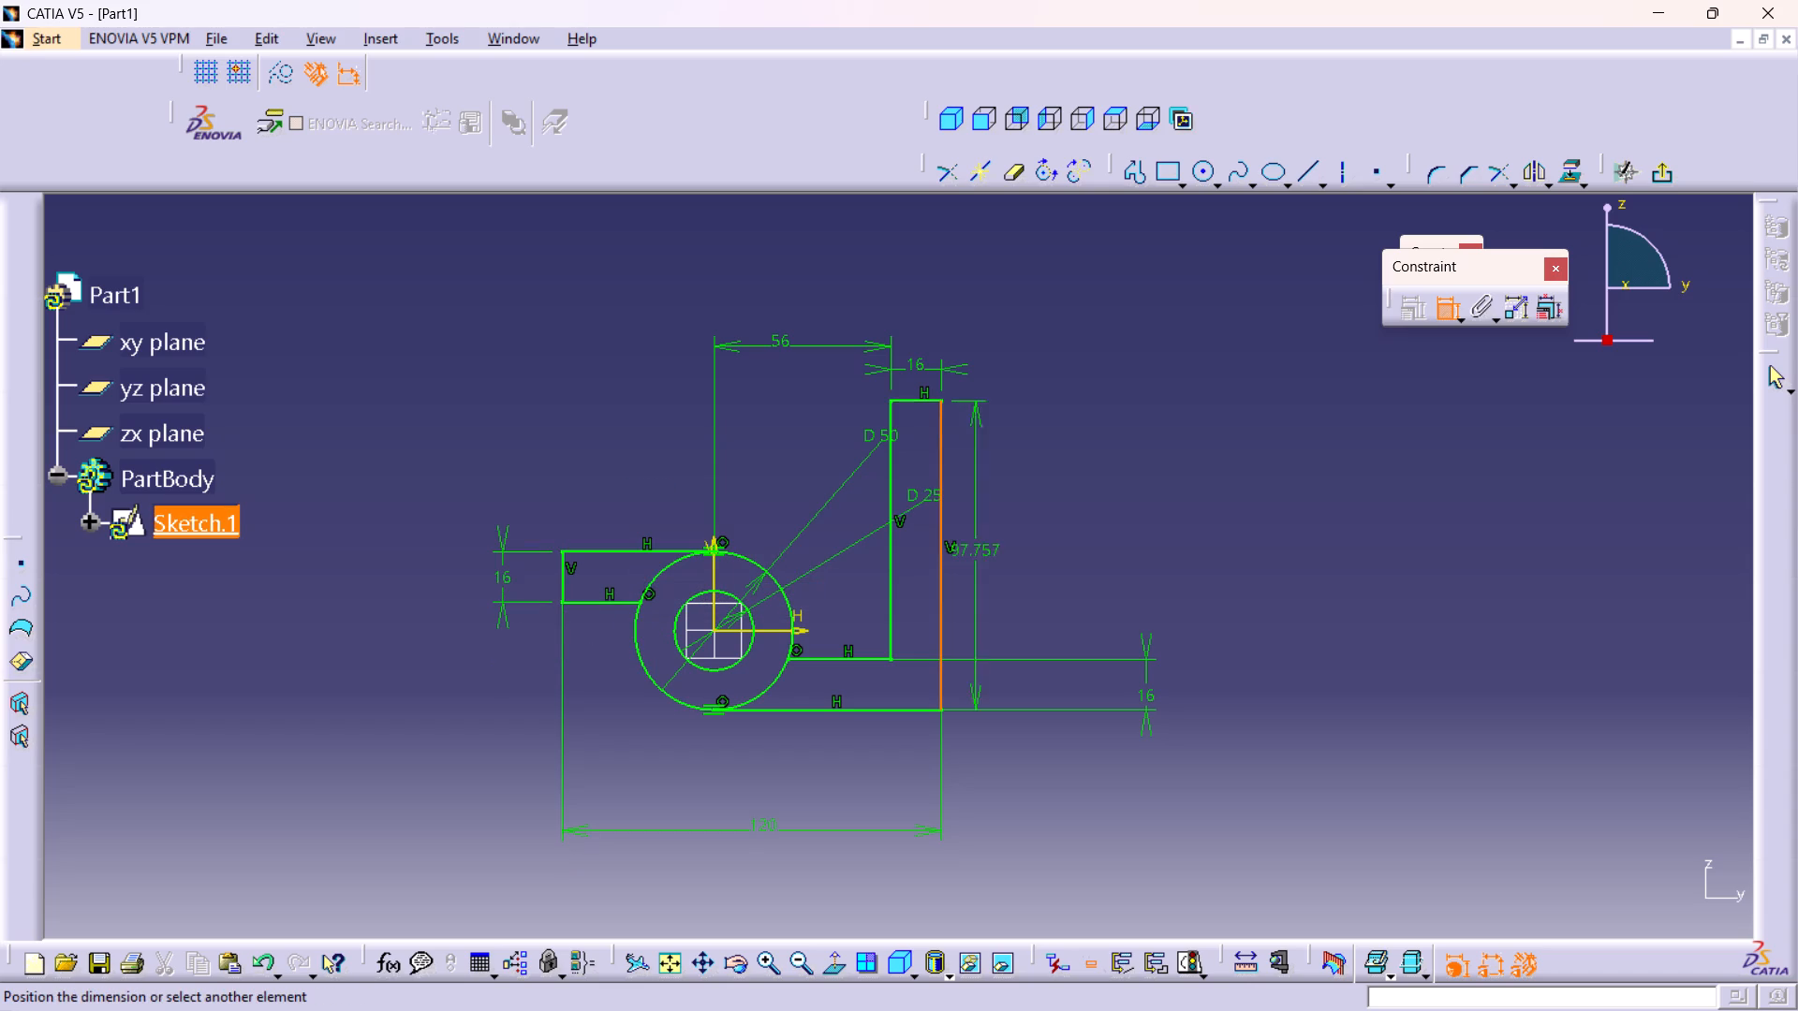
click(1375, 589)
double_click(1382, 575)
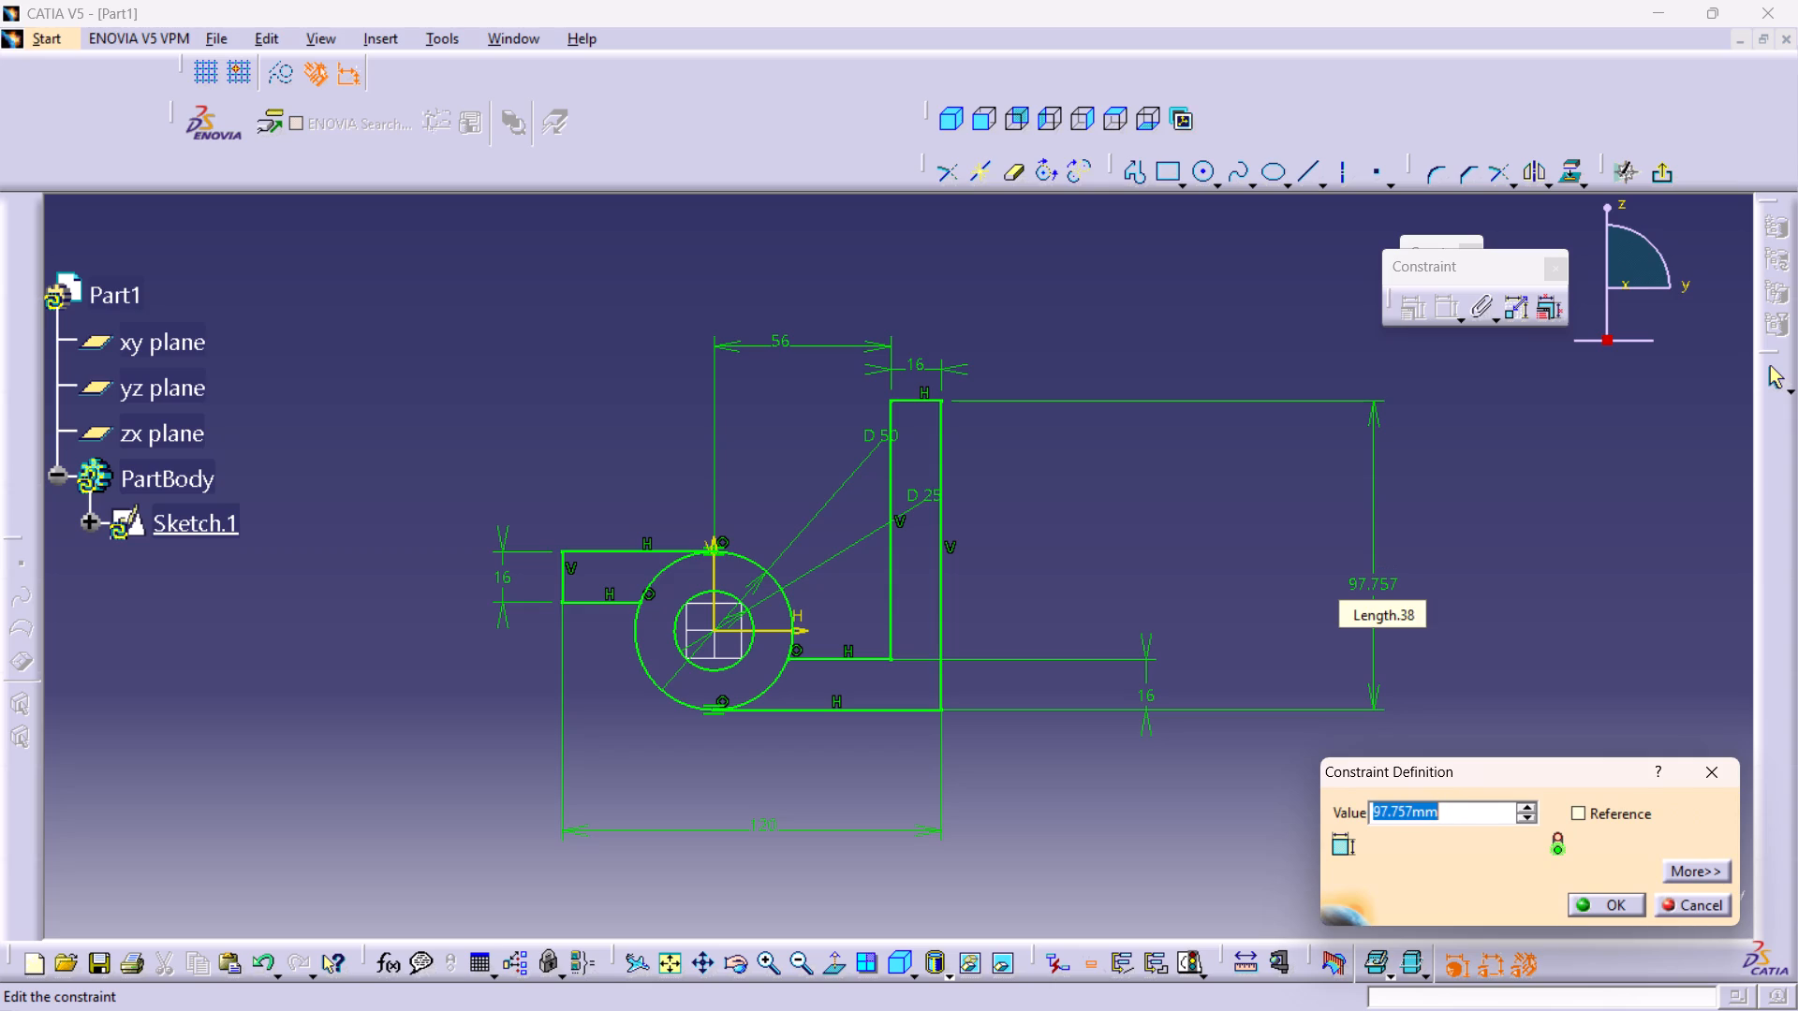
text(82)
key(Return)
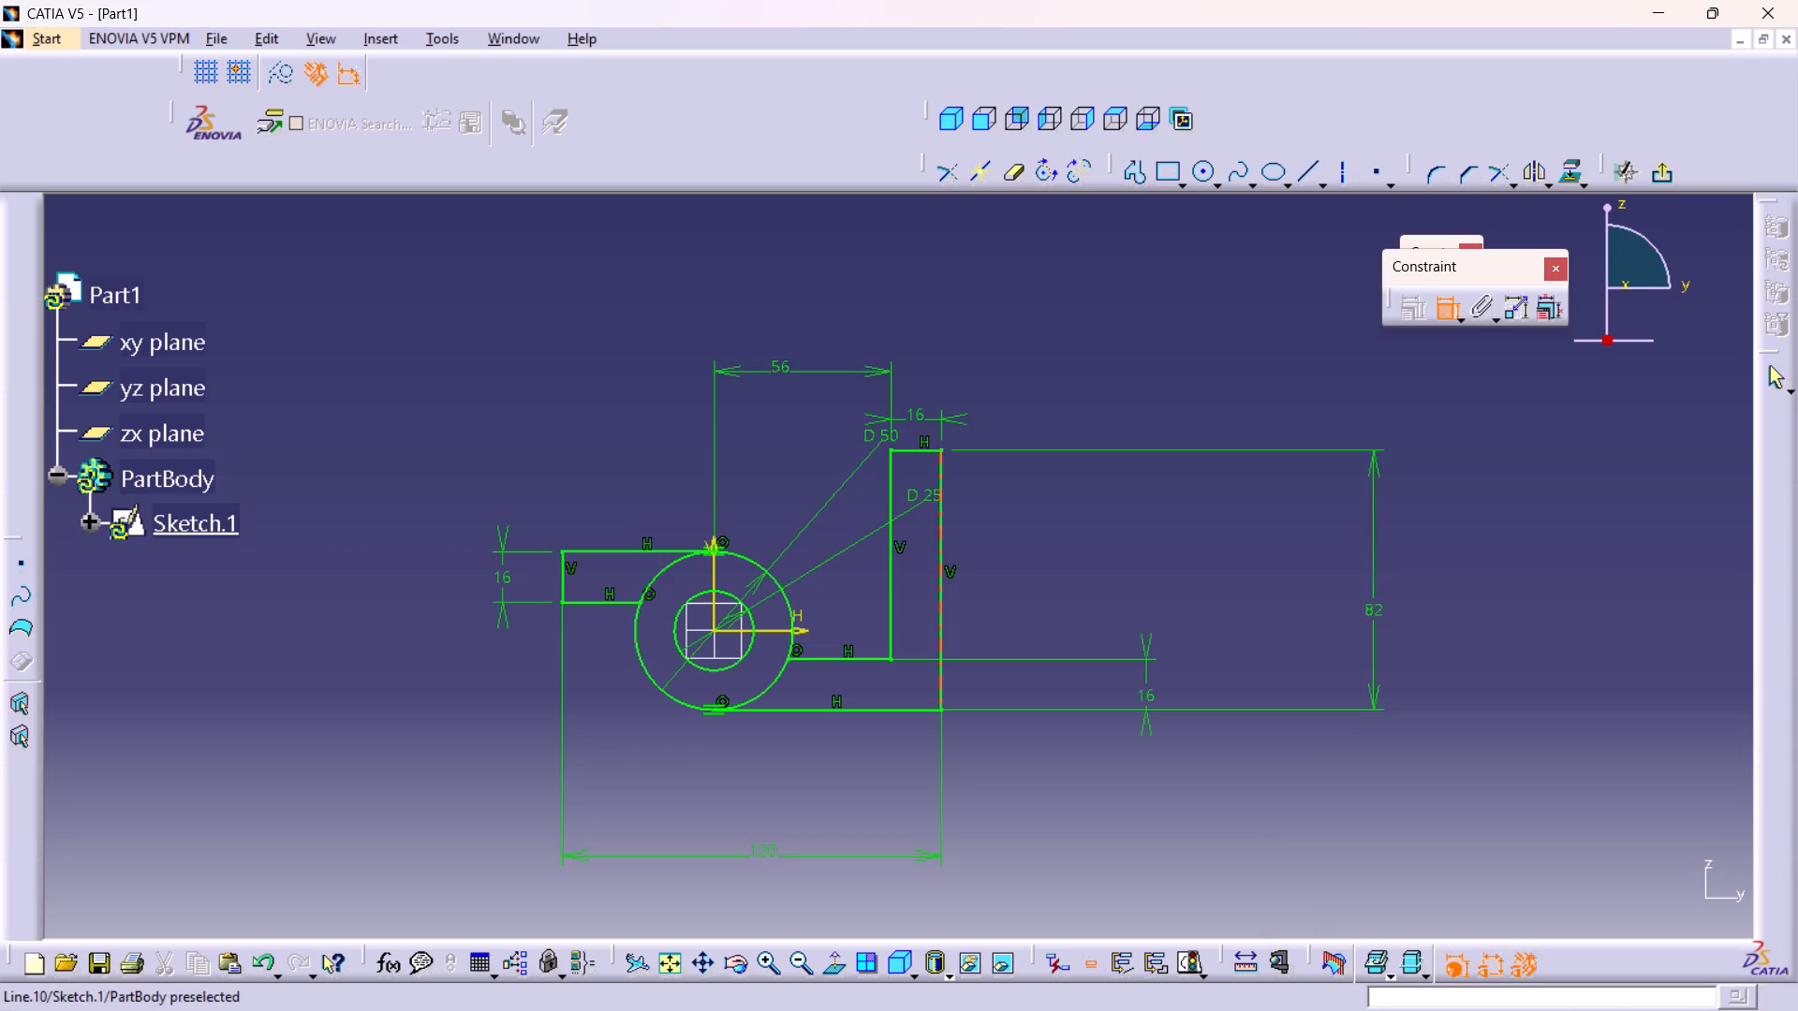
Quick Trim the two arcs of the 50 mm circle that lie inside the arm profiles, and exit the sketch.
double_click(1008, 177)
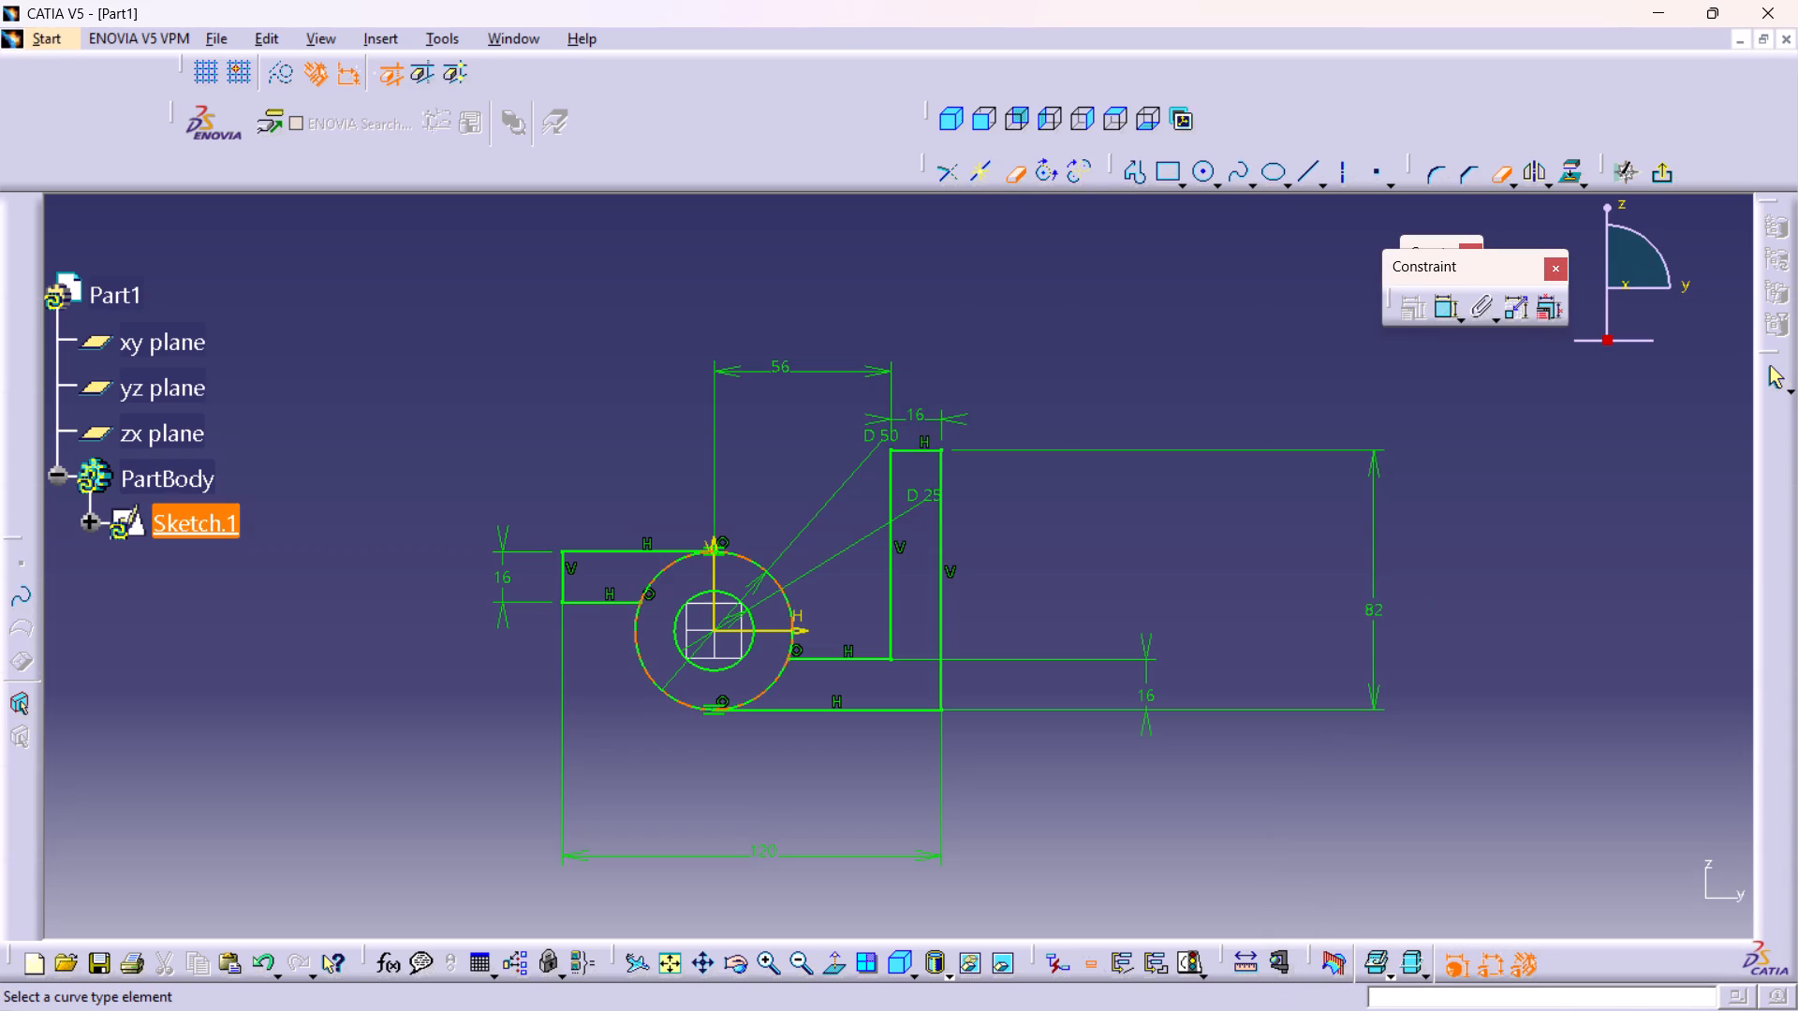
click(663, 572)
click(772, 682)
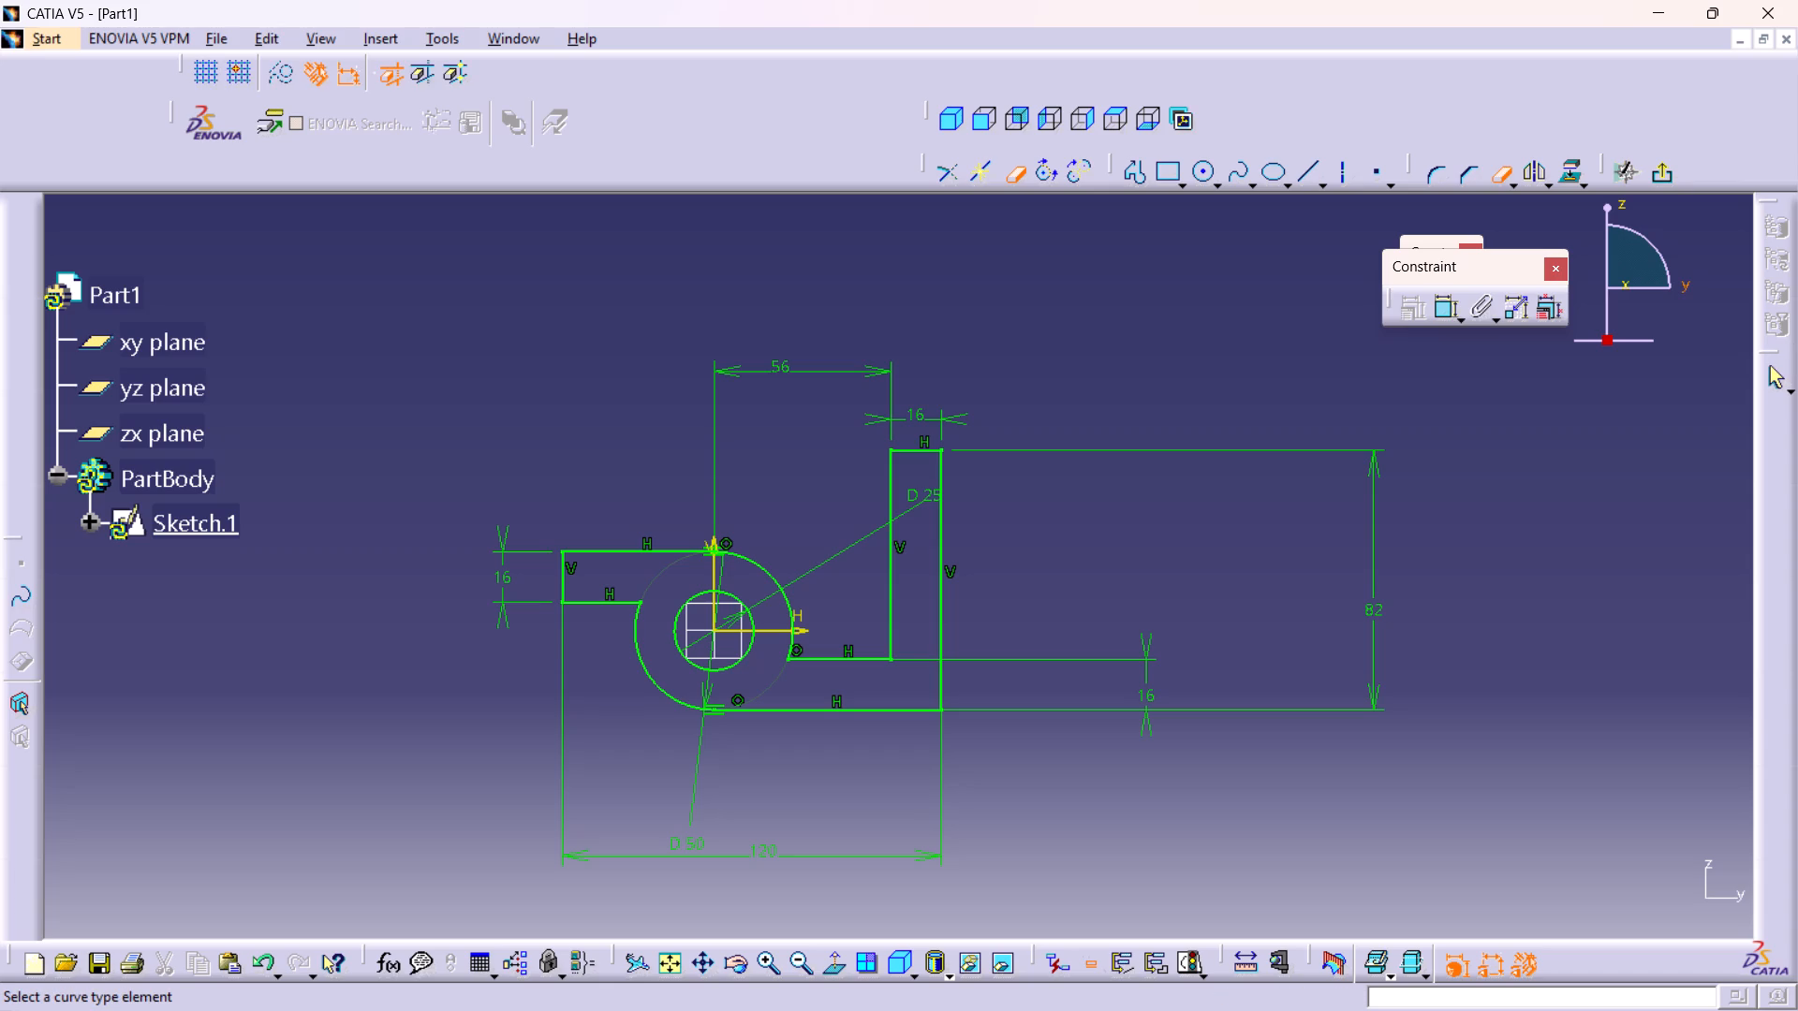
click(1663, 170)
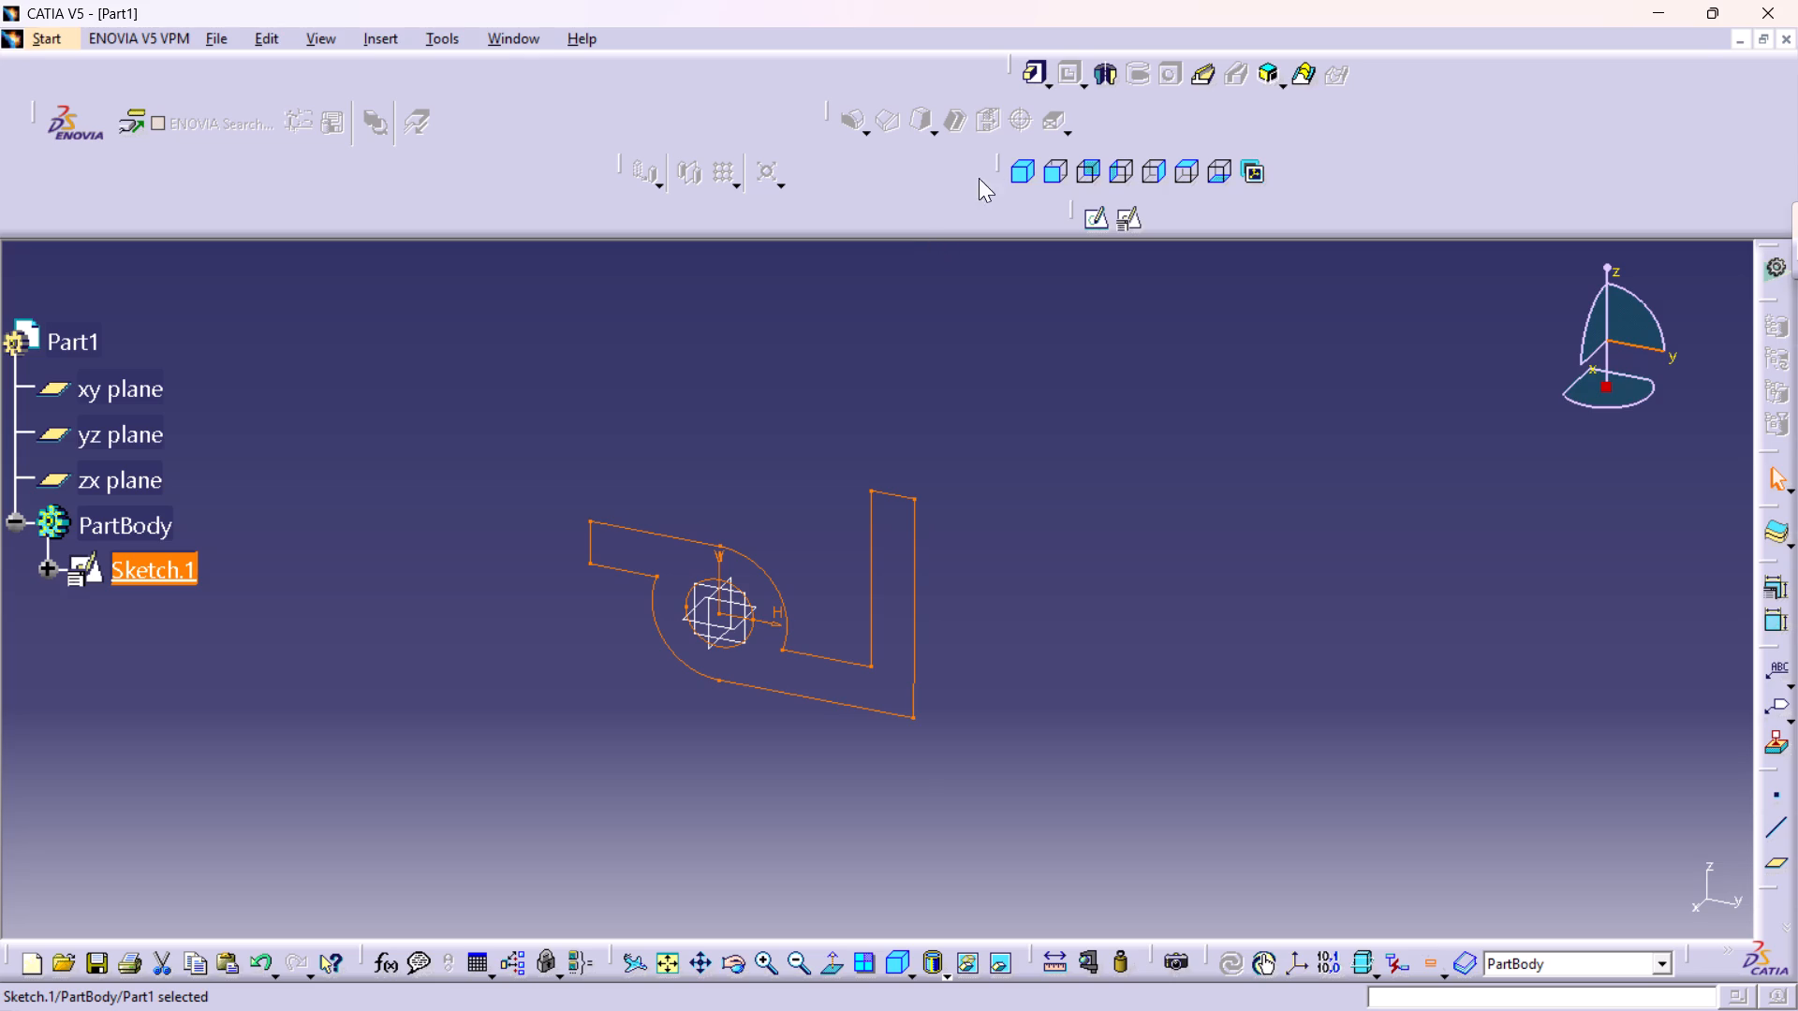
Pad the sketch with mirrored extent and a length of 75/2 mm.
click(1035, 71)
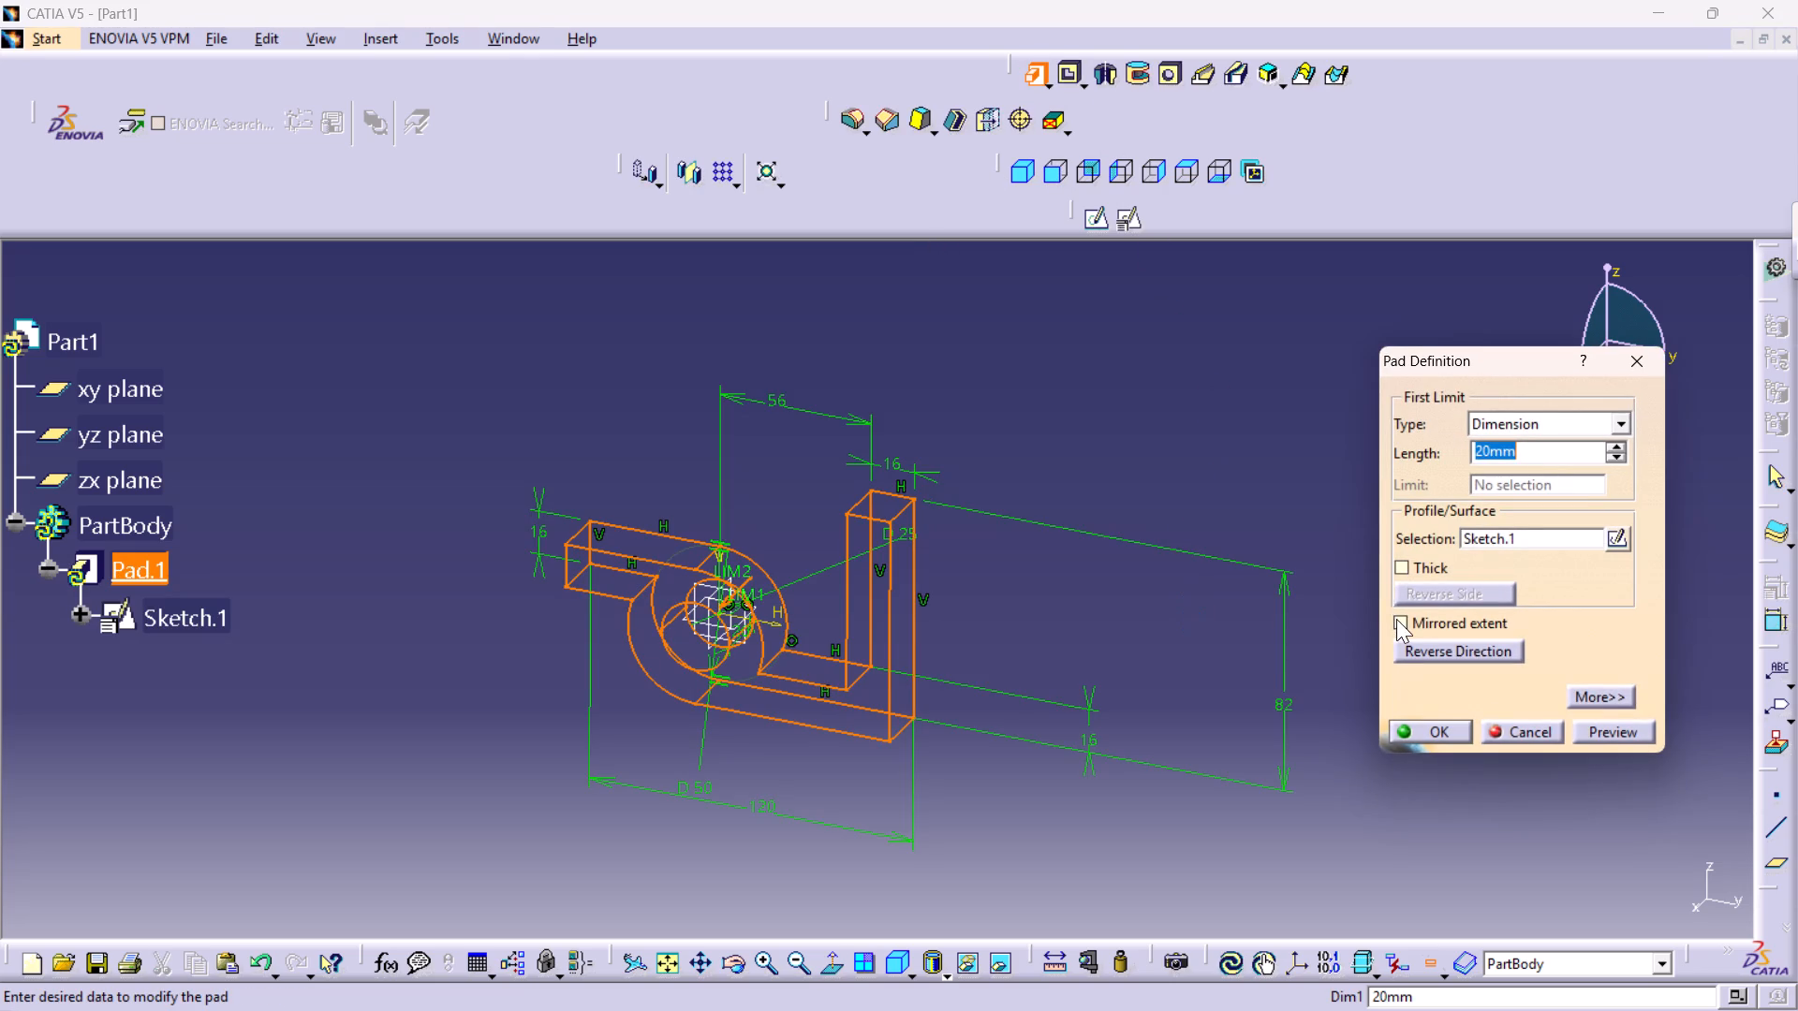
click(1398, 619)
double_click(1519, 455)
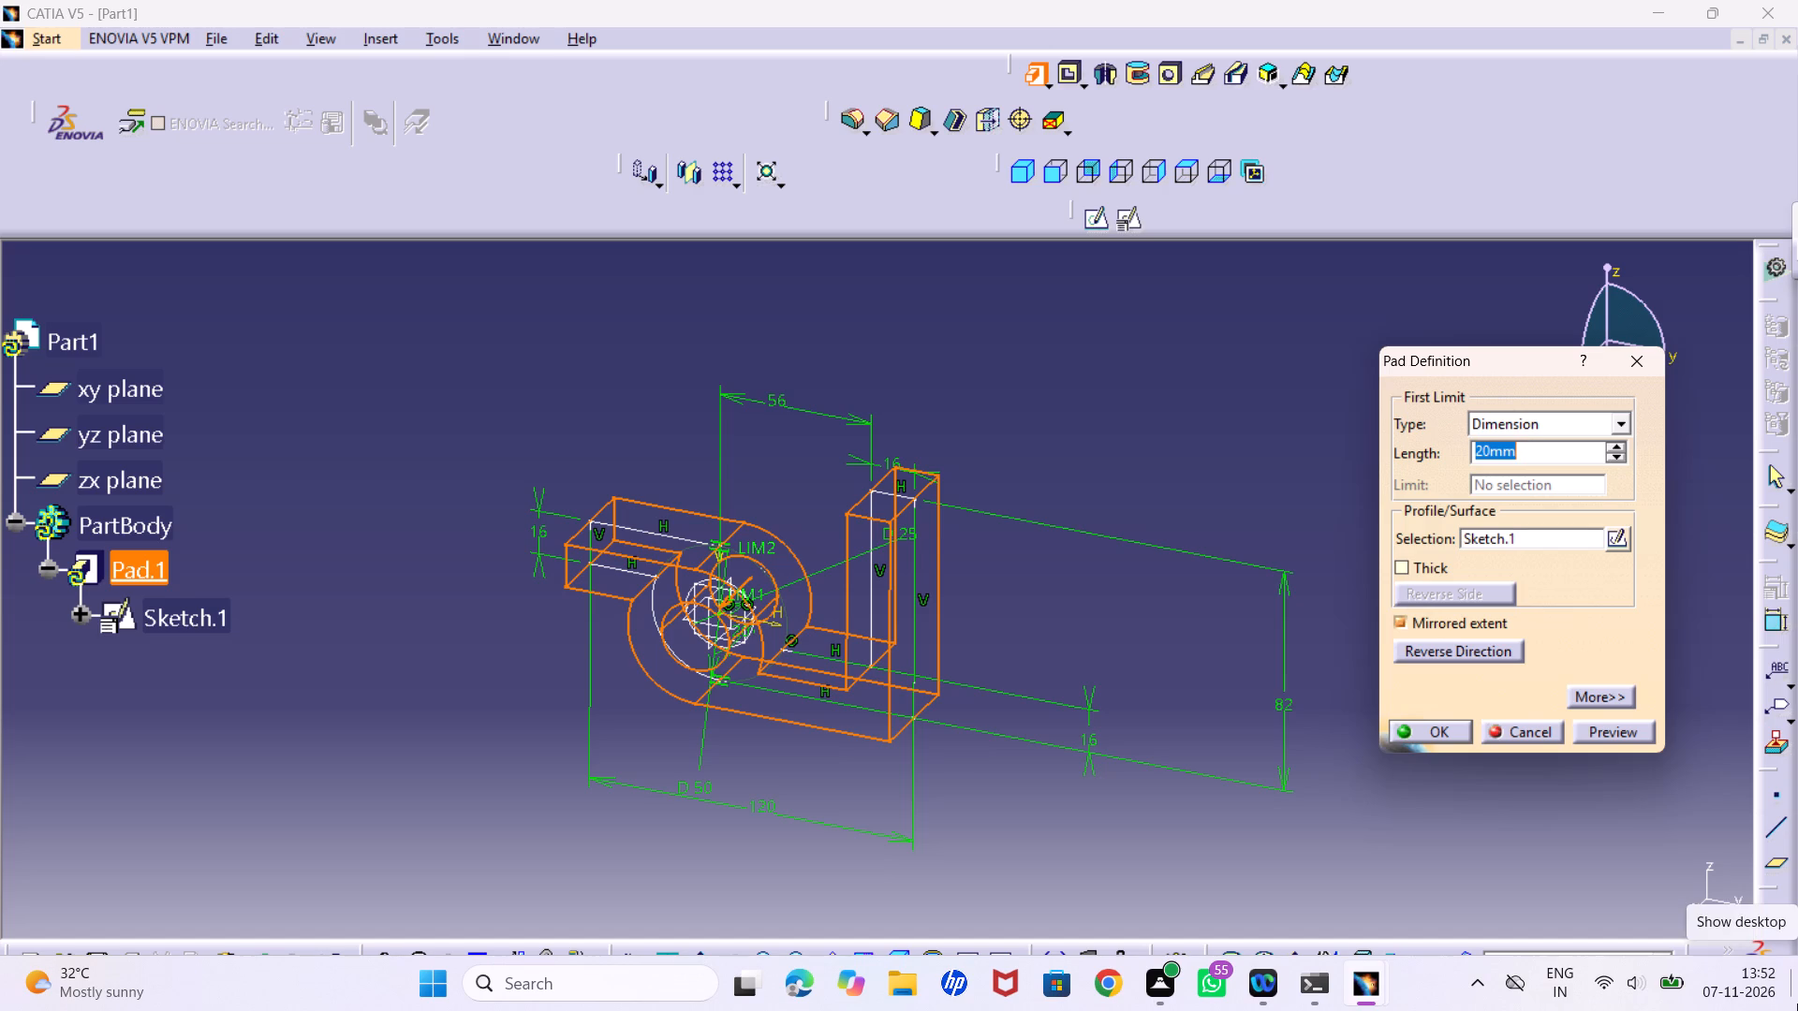
text(75)
text(/2)
key(Return)
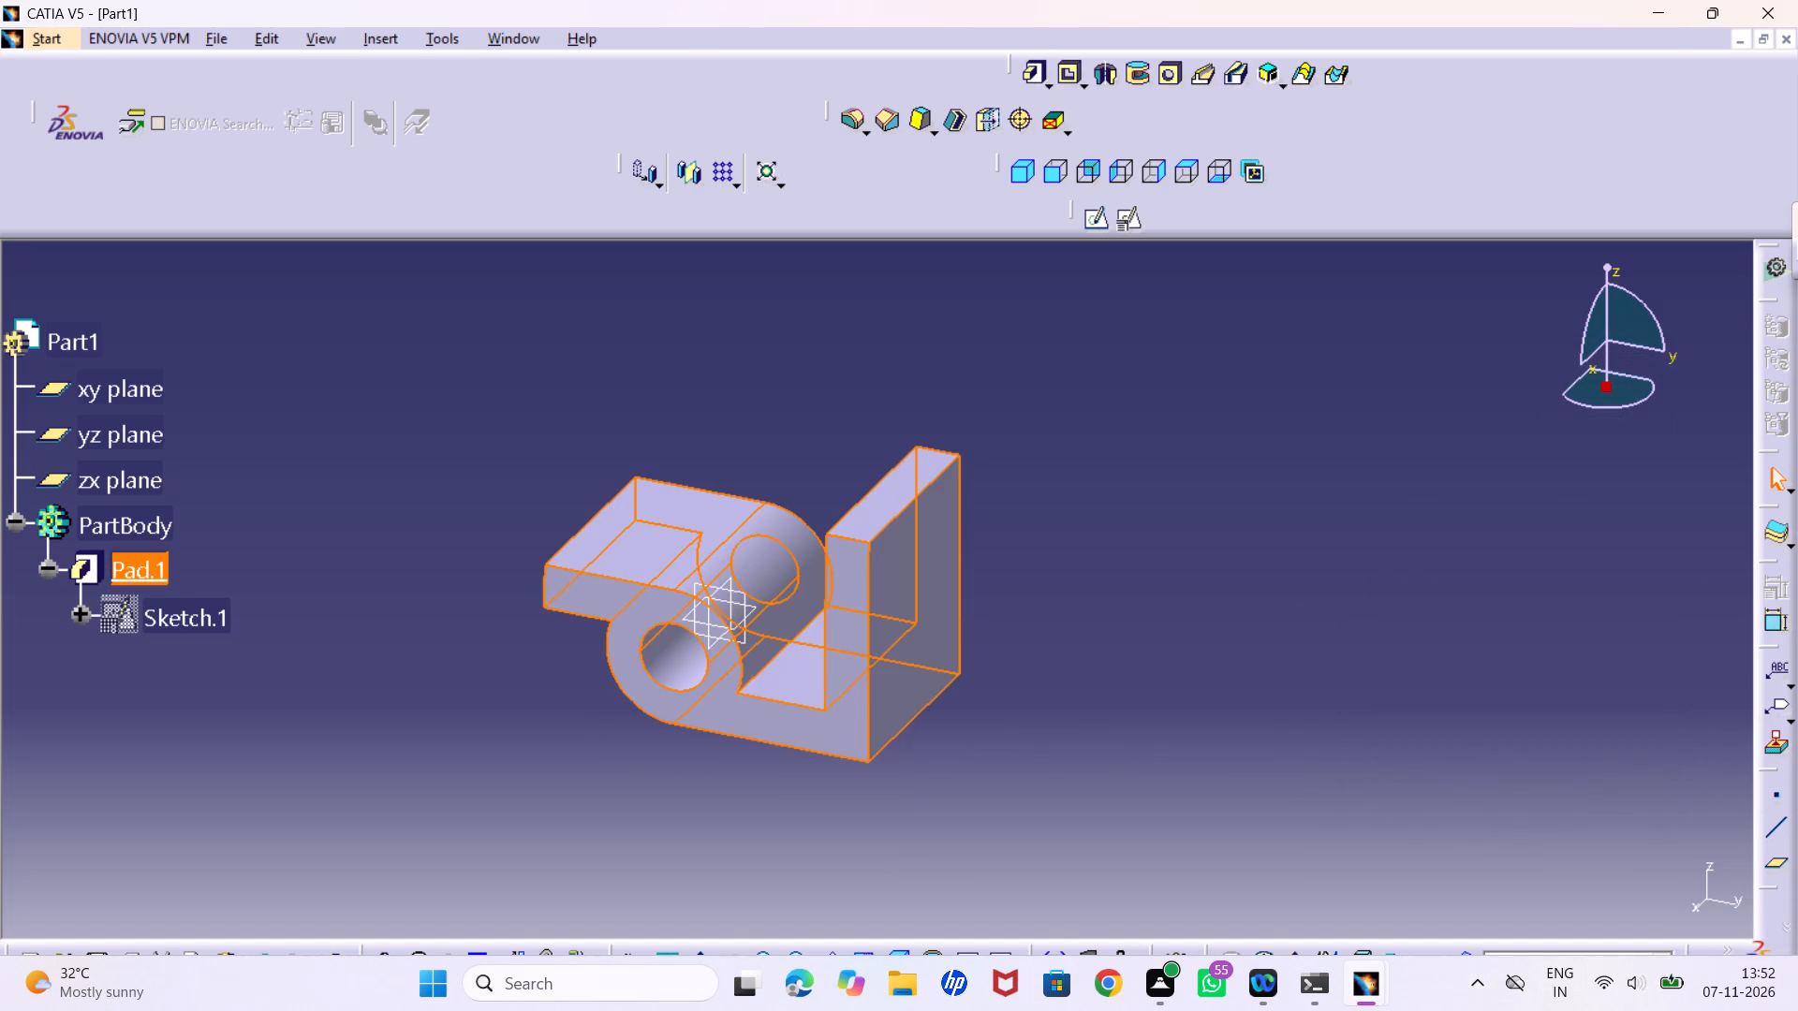
click(1192, 783)
Open the pad's definition to check its length and extent settings, and close it without changes.
double_click(160, 574)
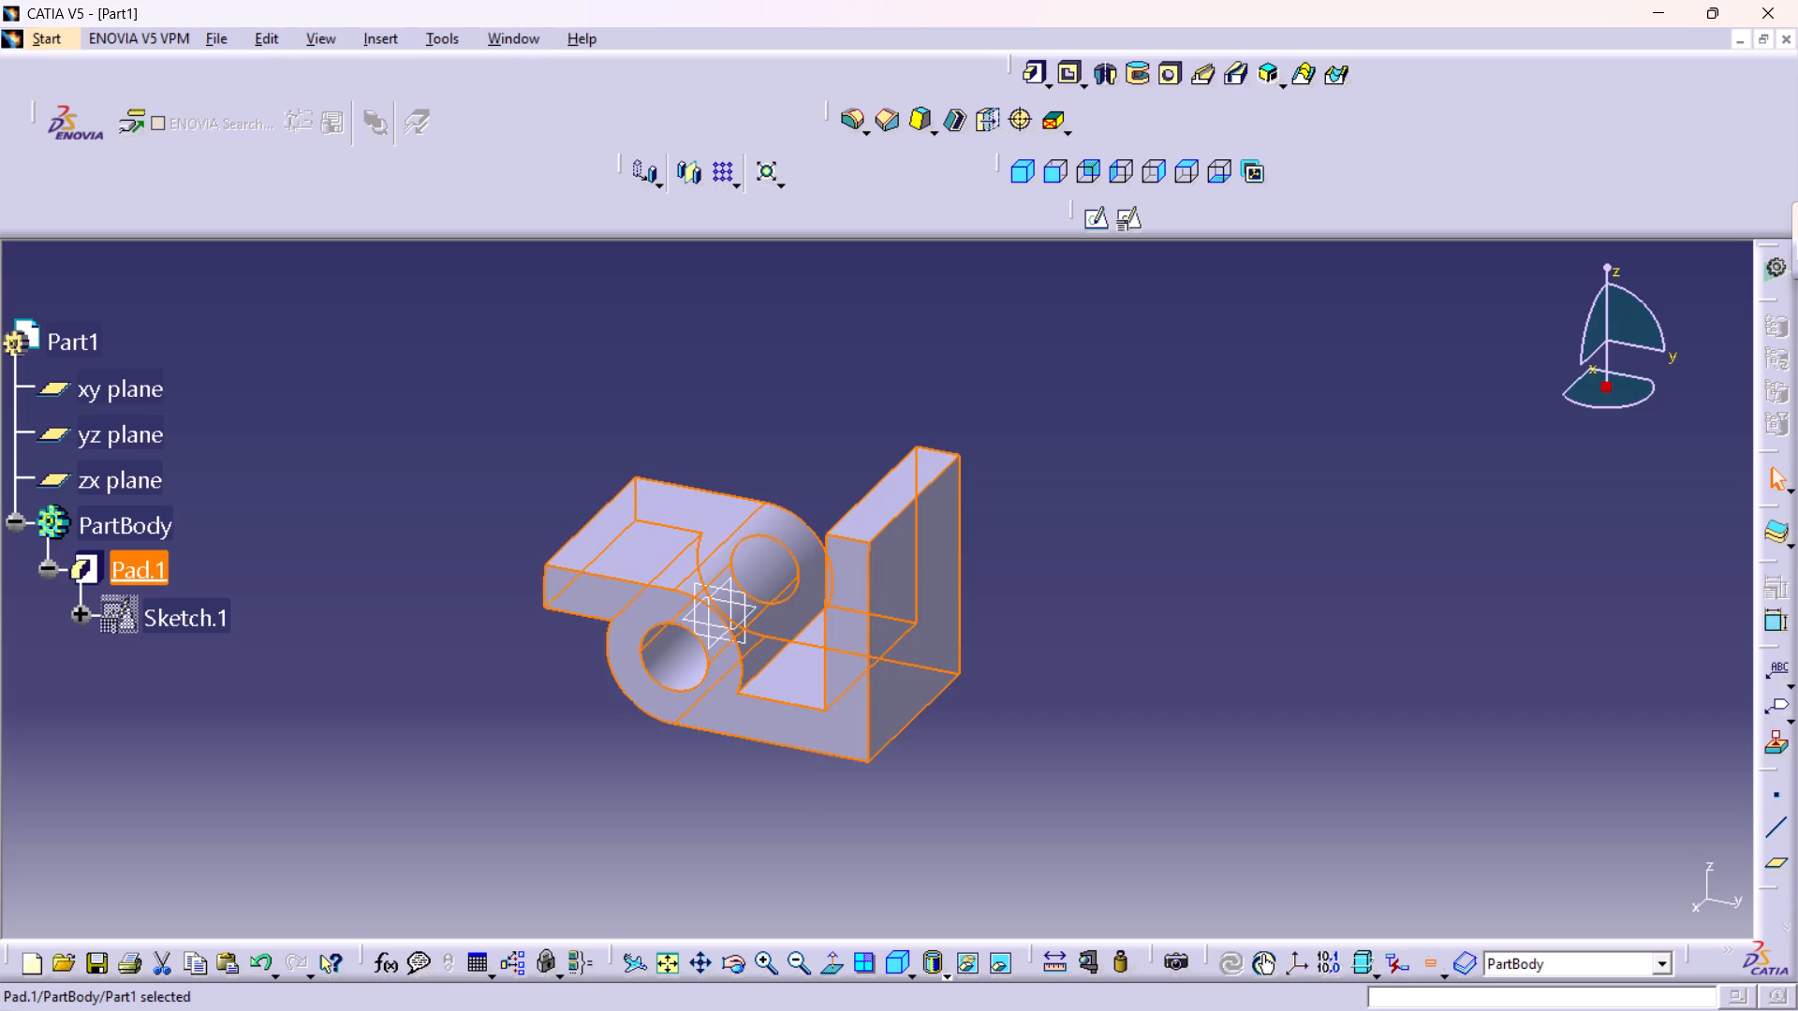
double_click(161, 573)
double_click(163, 570)
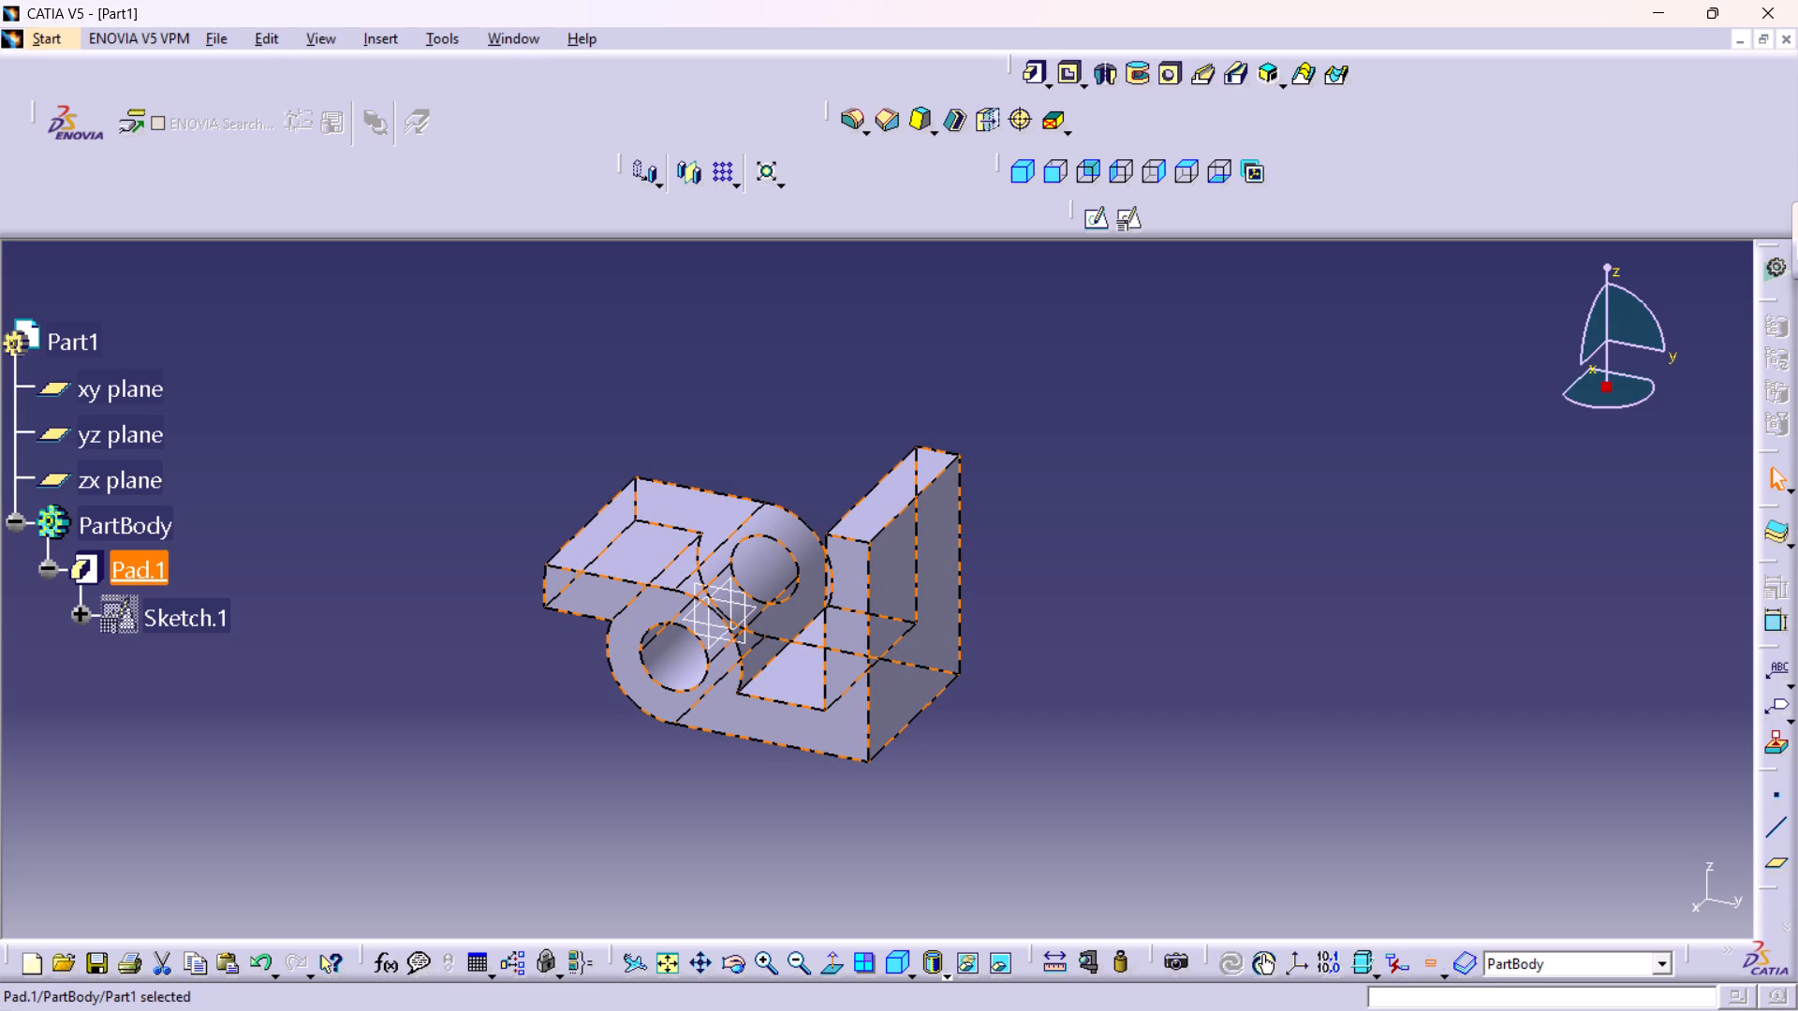
click(1224, 467)
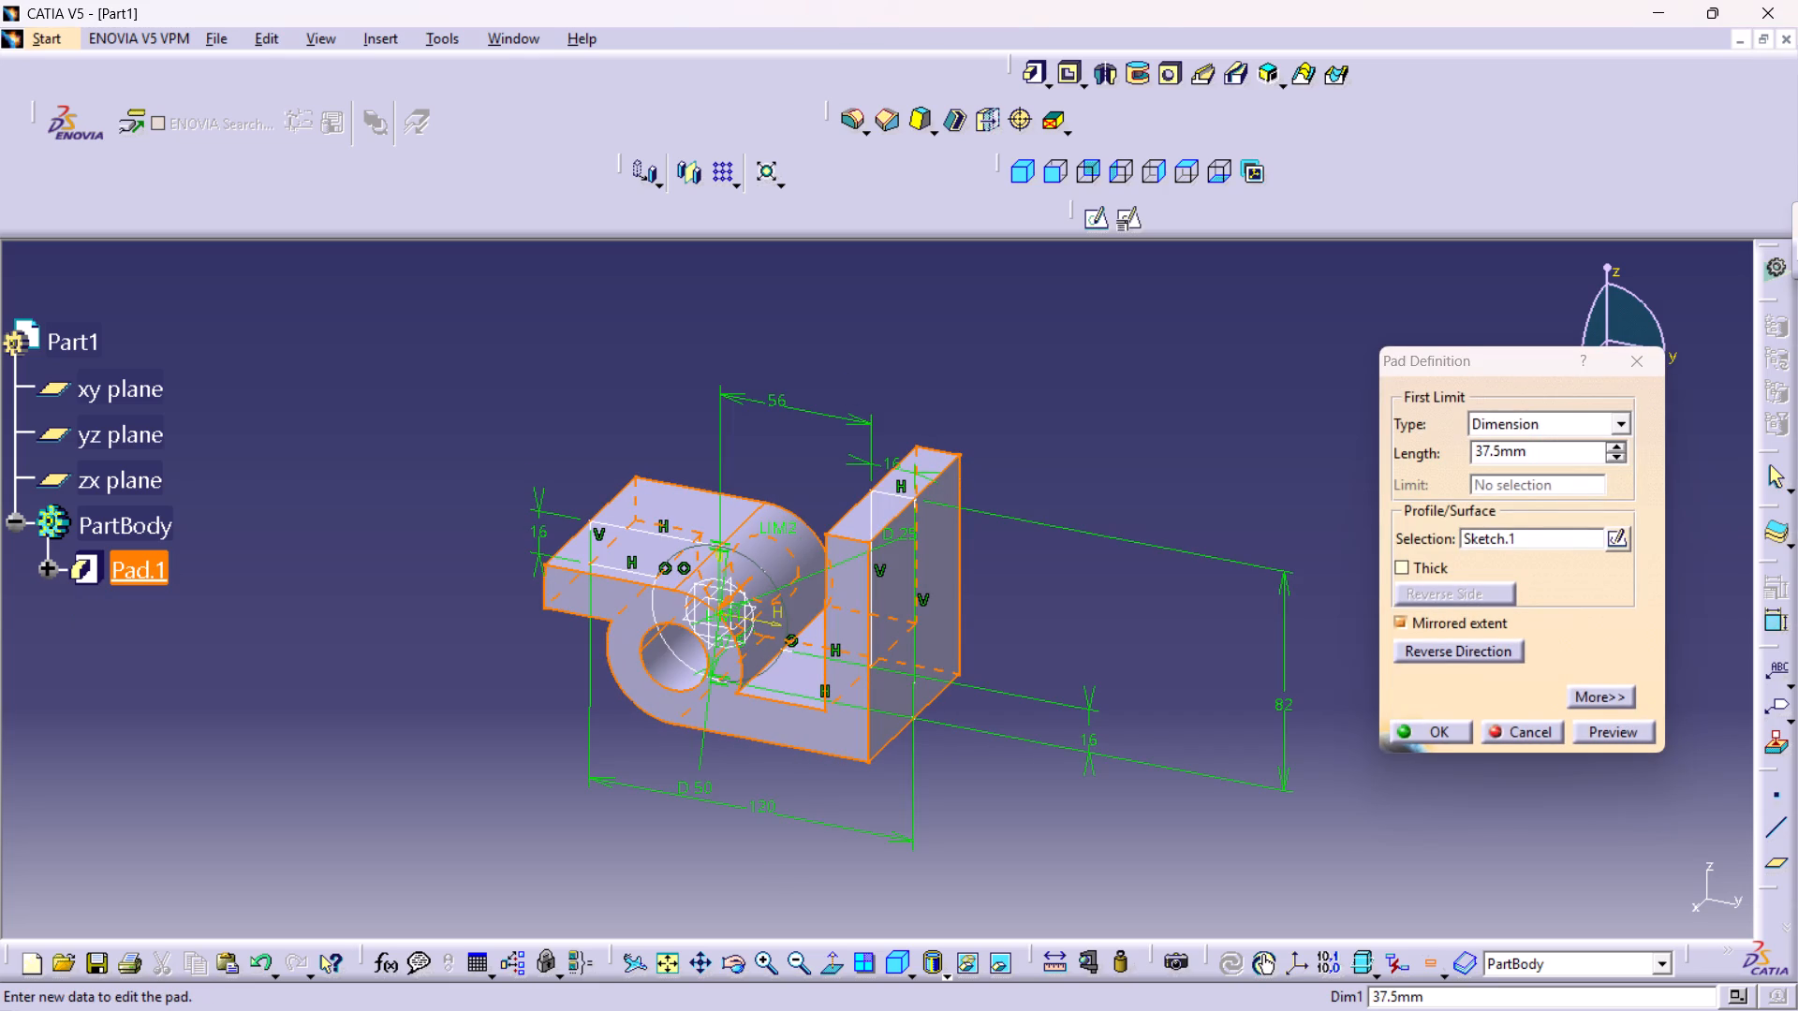
click(1646, 358)
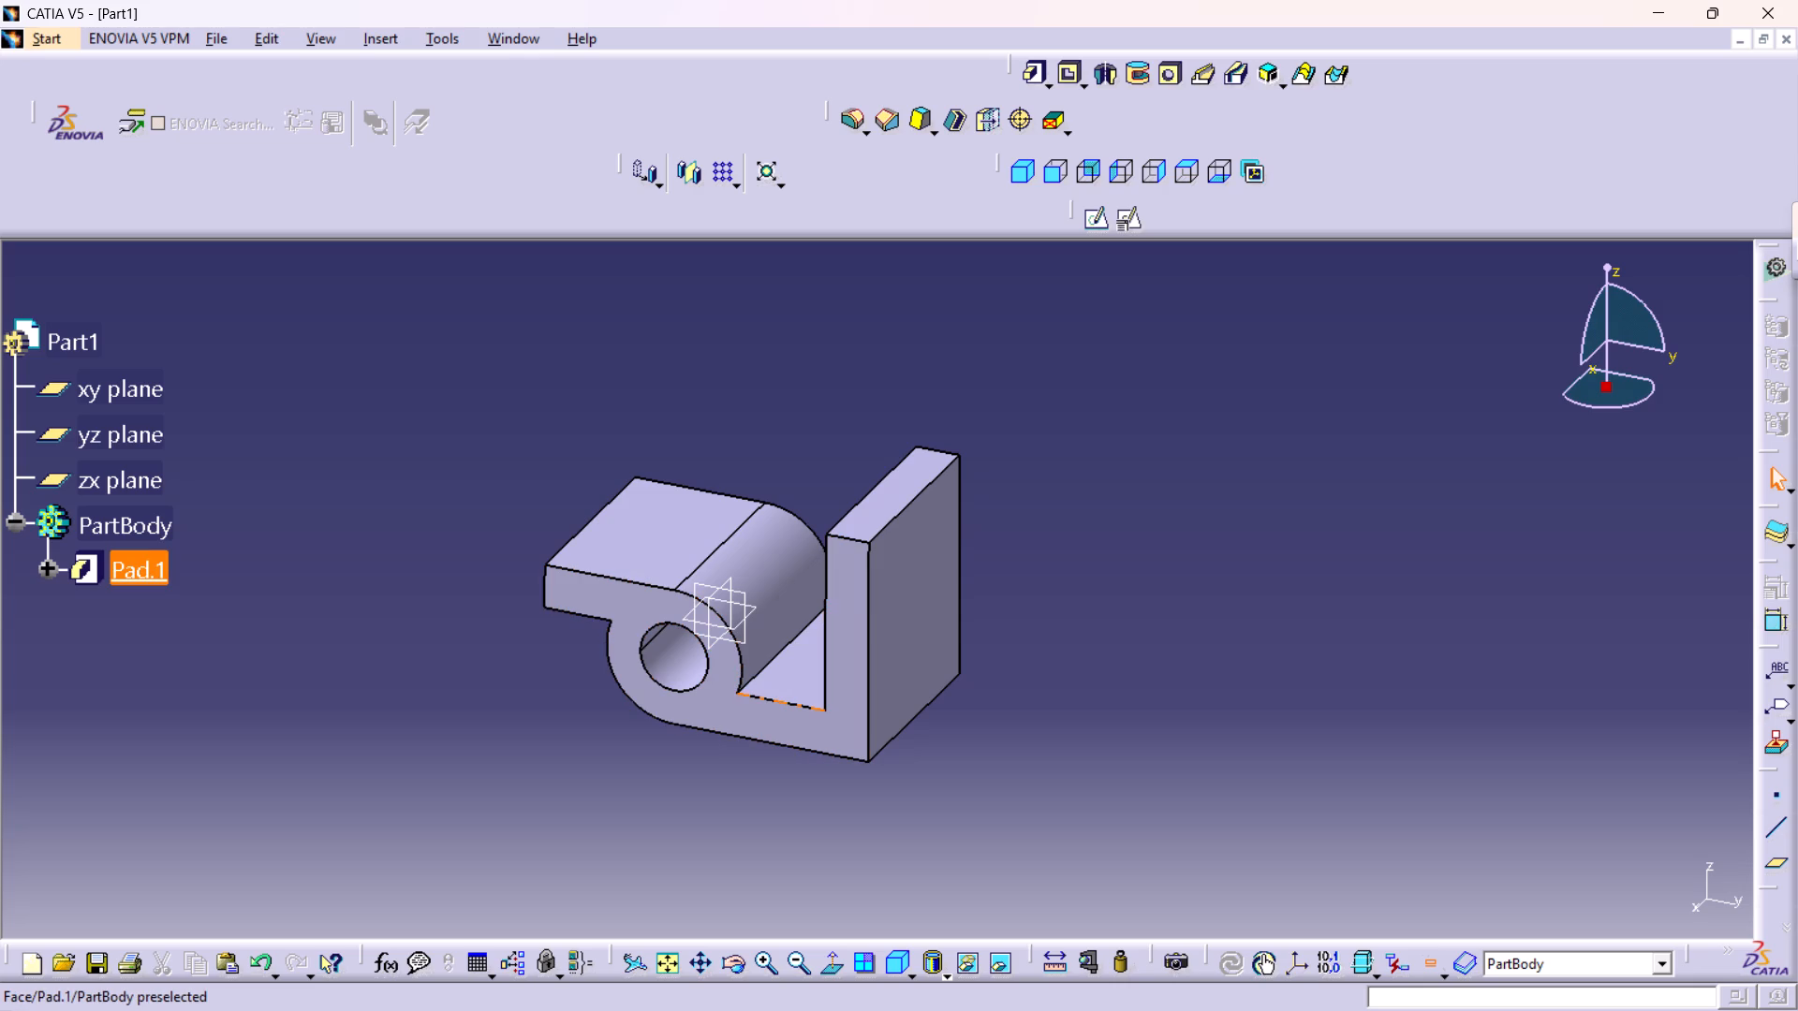
Add a 6 mm edge fillet to the inner corner edge between the L-arm's base and its upright wall.
middle_drag(762, 710, 948, 694)
right_drag(765, 705, 948, 694)
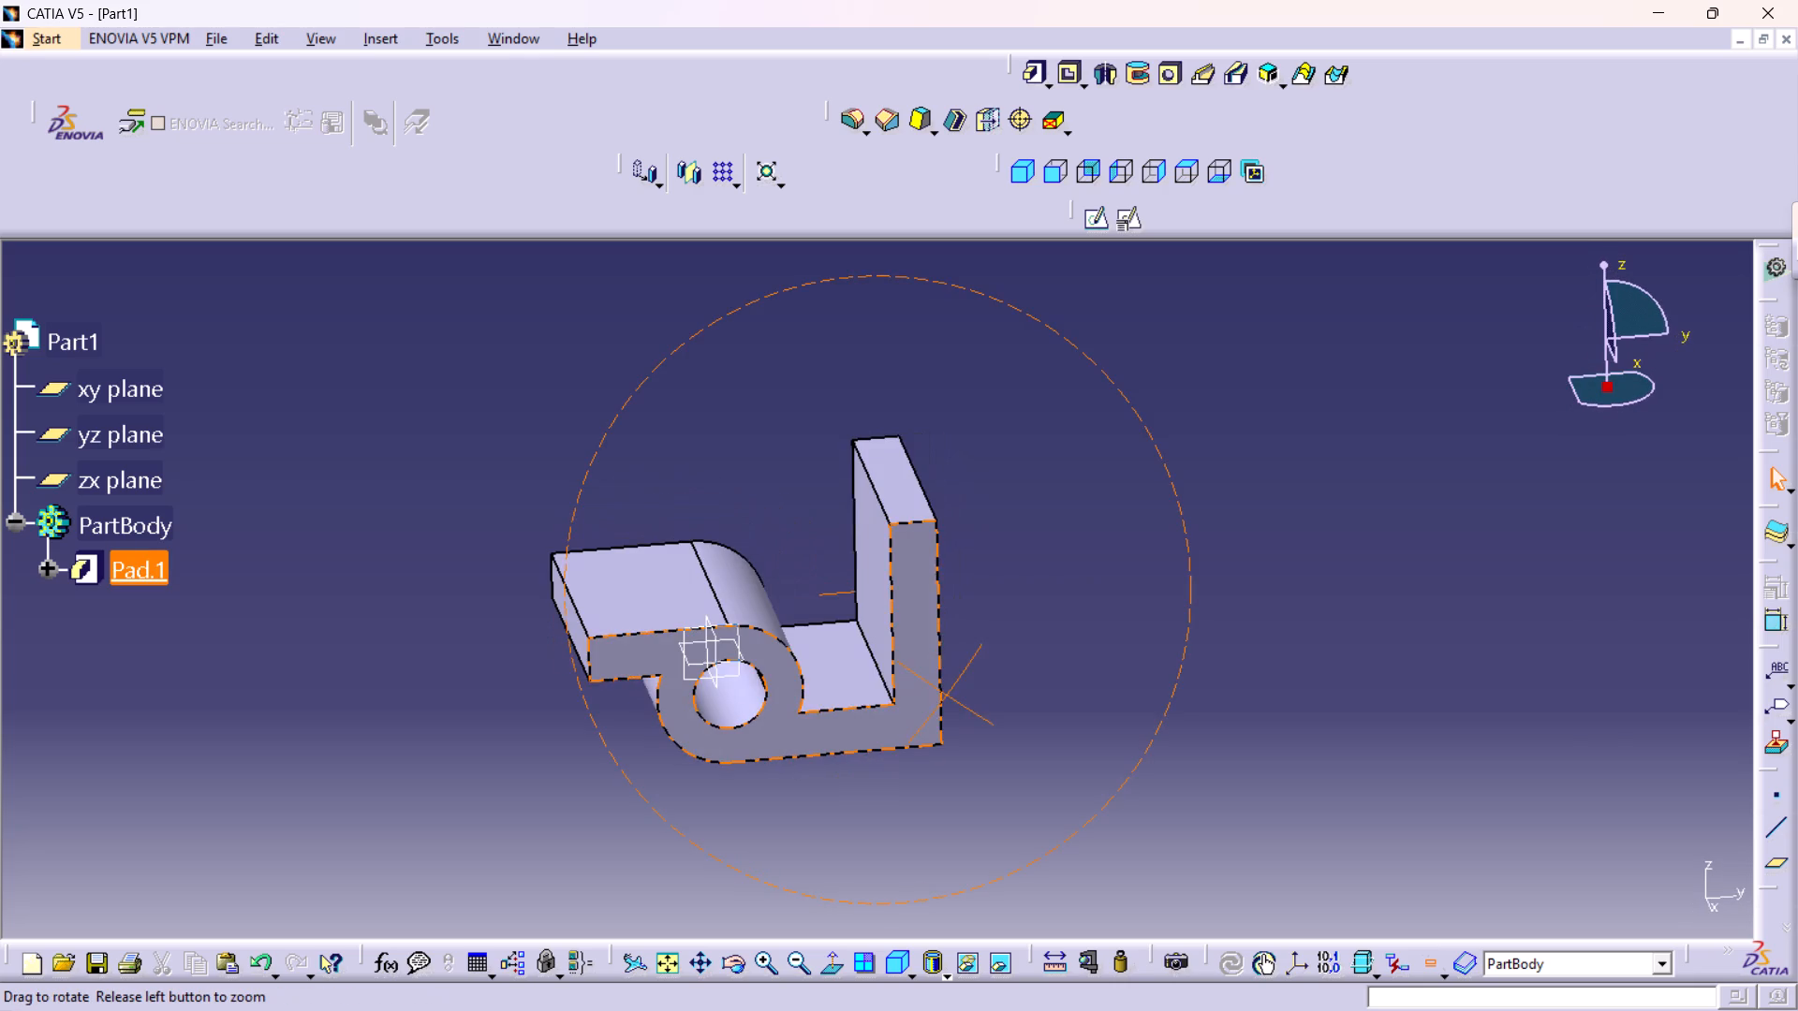
middle_drag(948, 694, 948, 695)
right_drag(948, 694, 948, 695)
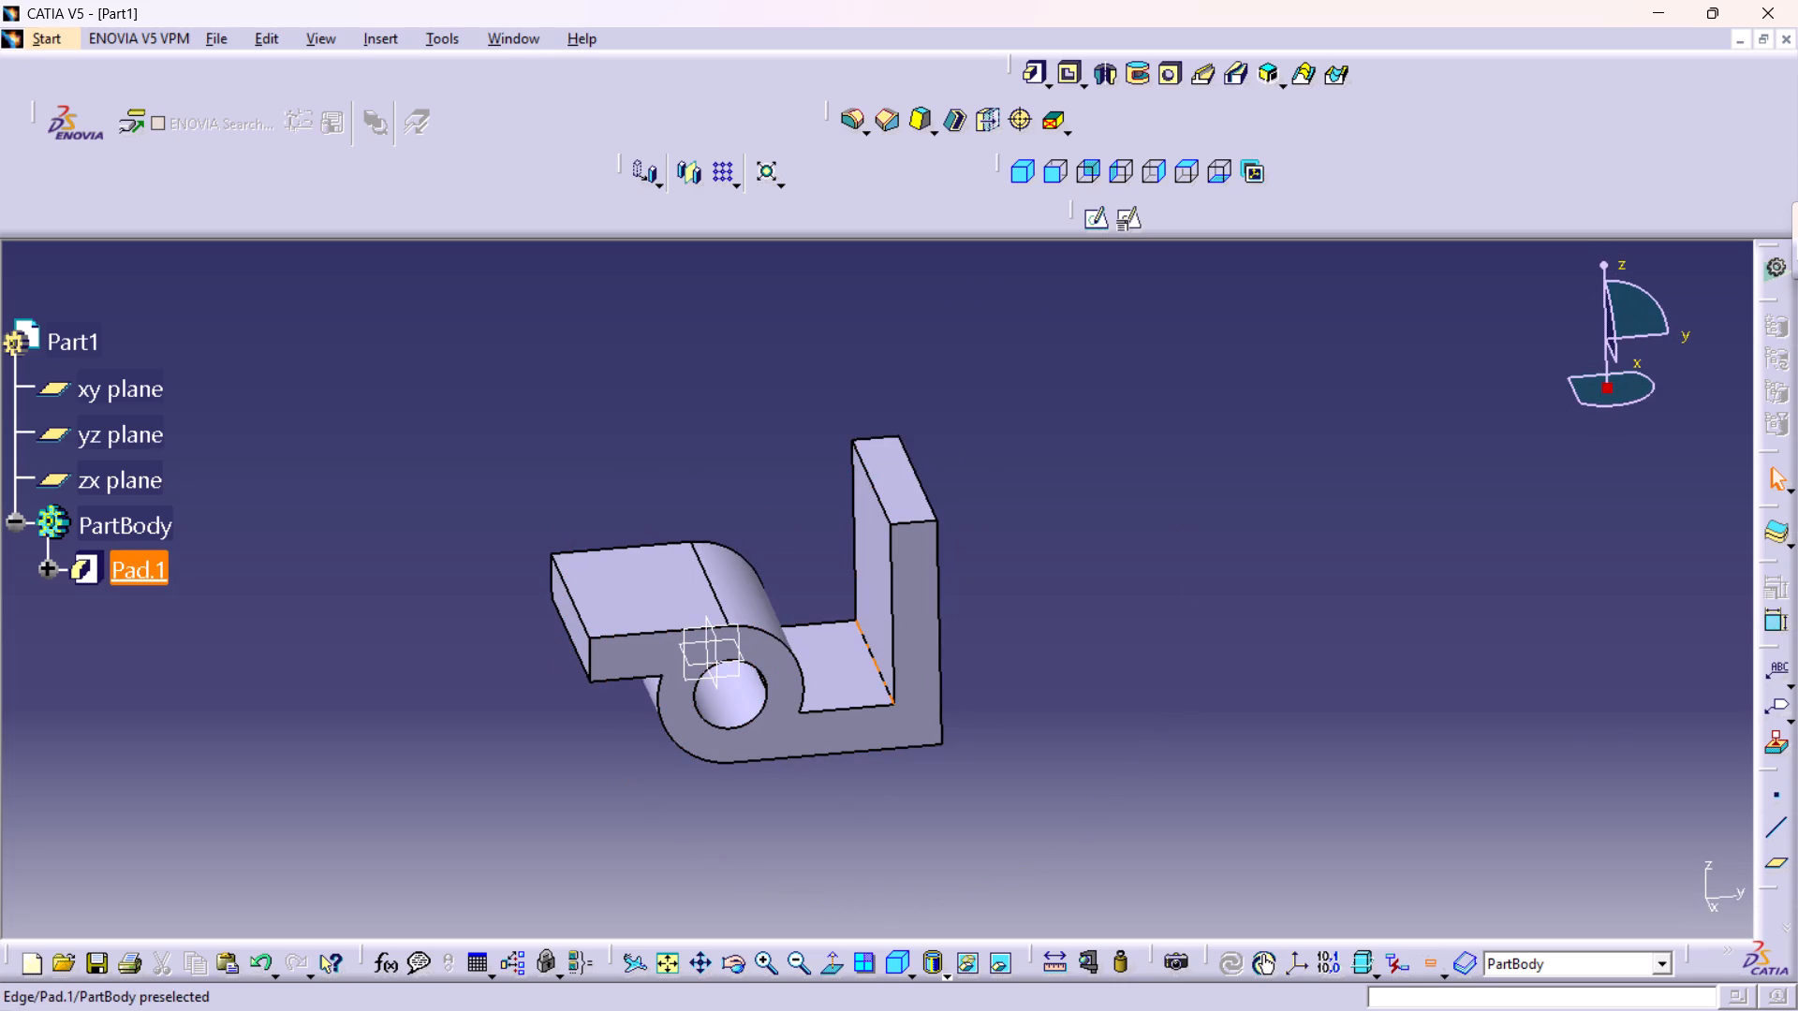
click(875, 658)
click(854, 117)
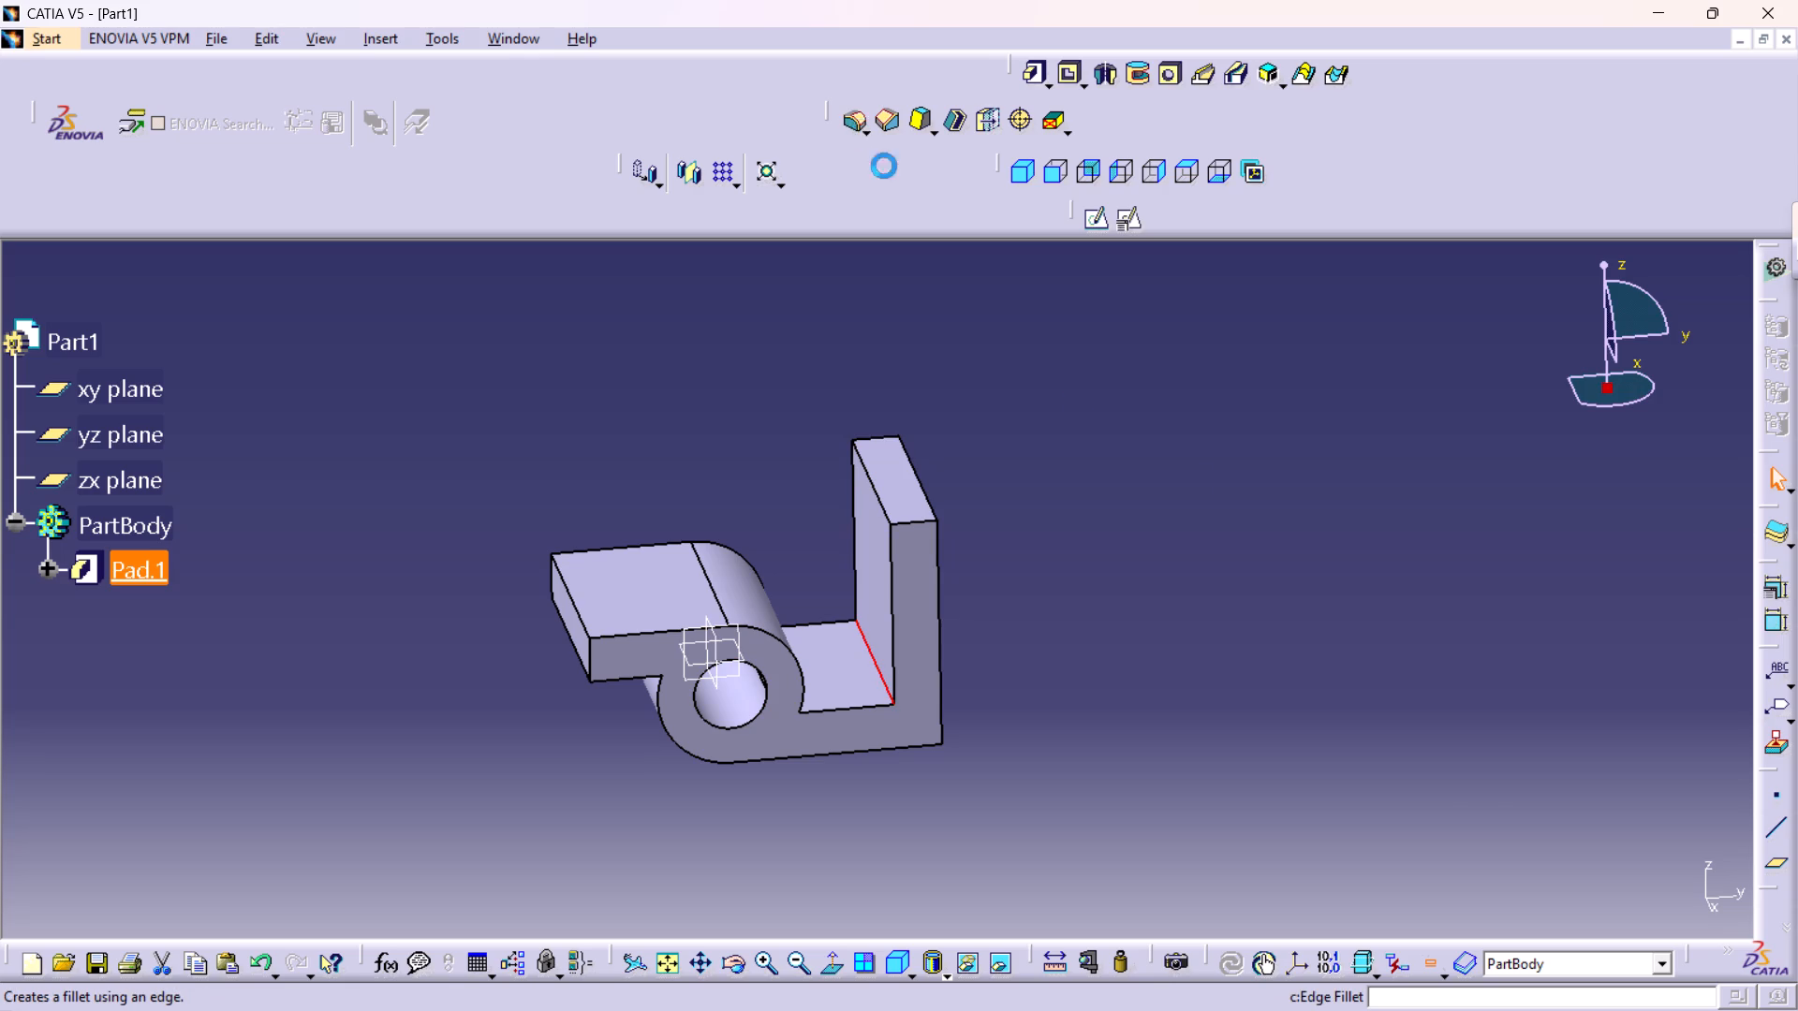
key(6)
key(Return)
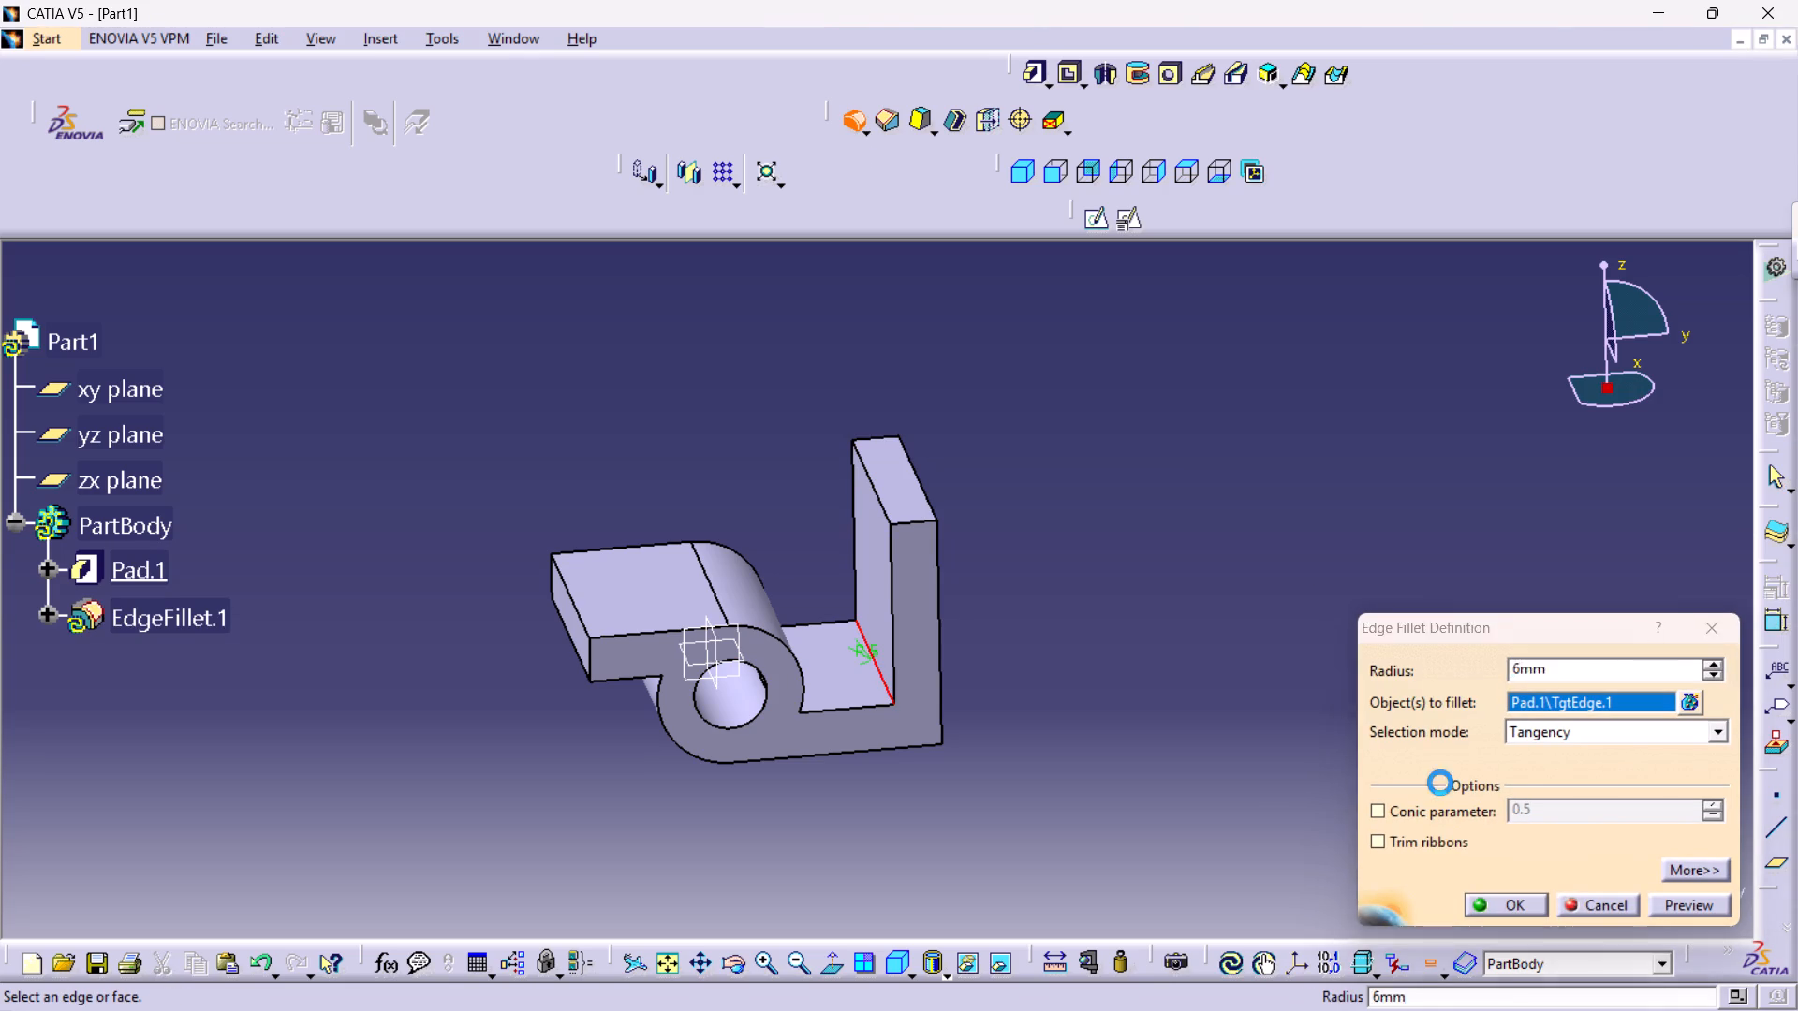
click(1188, 768)
Add a 12 mm edge fillet to the outer corner edge between the L-arm's base and its upright wall.
middle_drag(1145, 771, 997, 621)
right_drag(1142, 771, 997, 621)
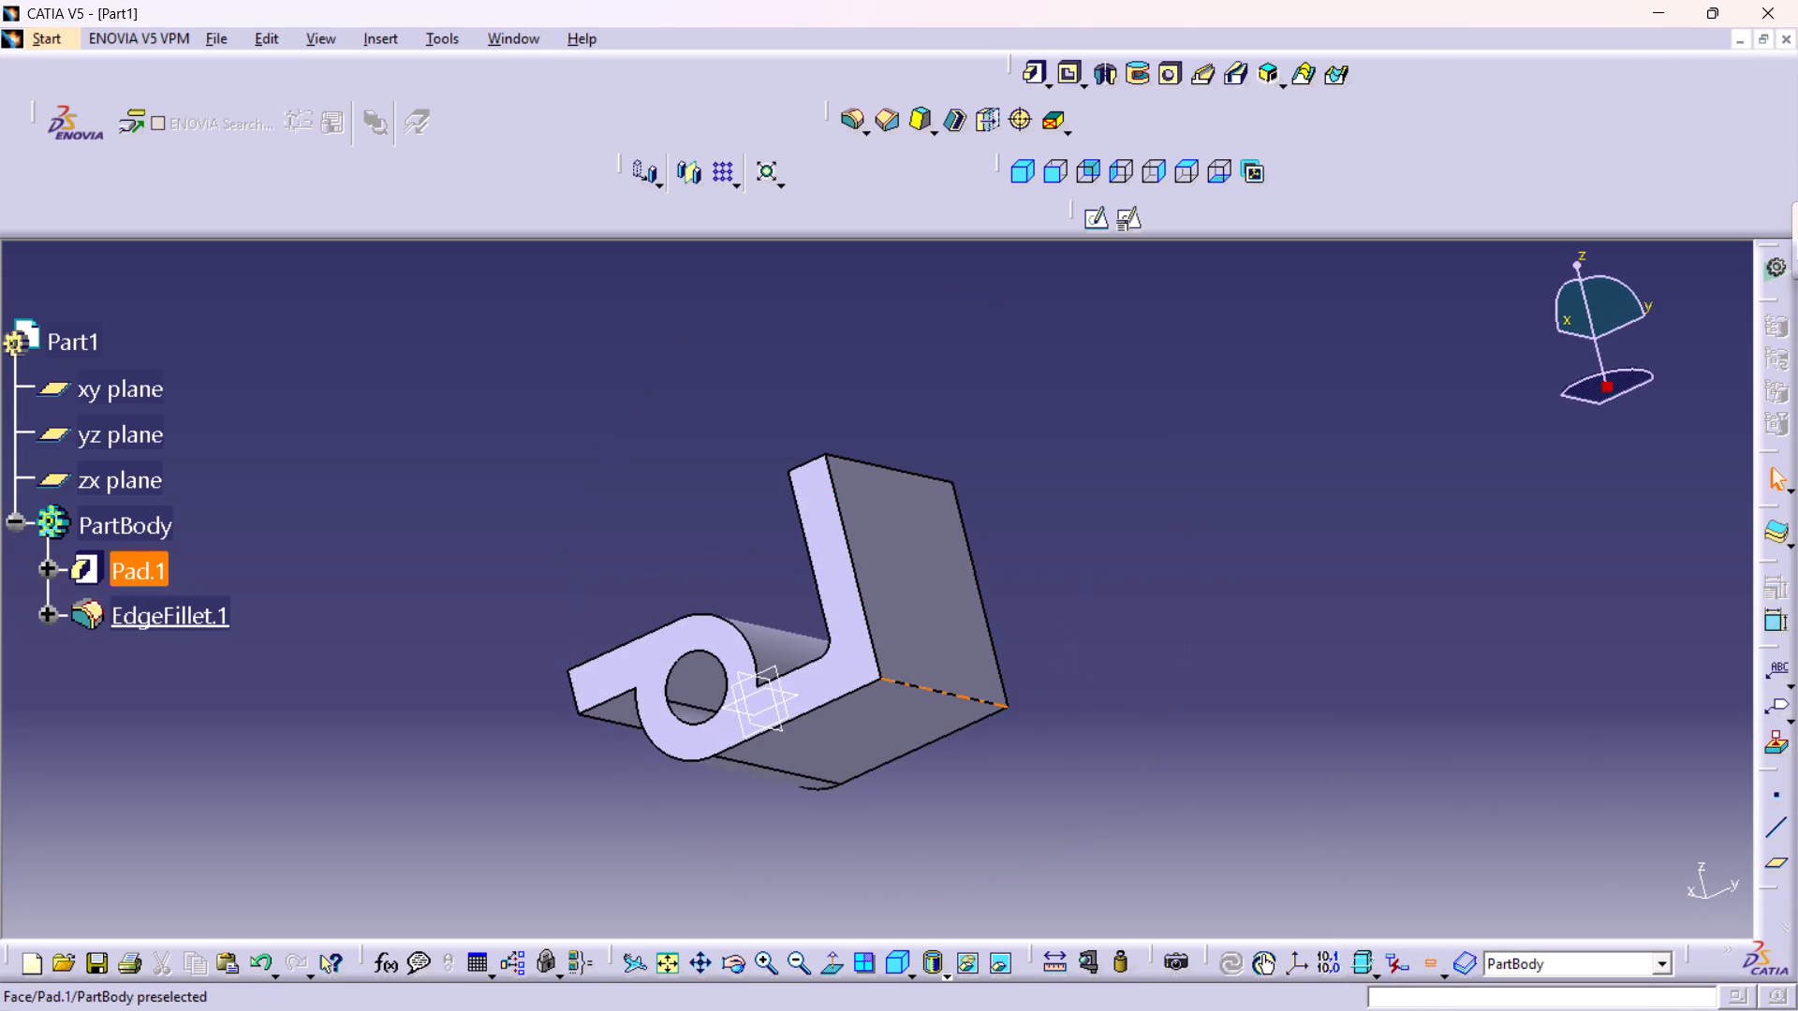
click(906, 681)
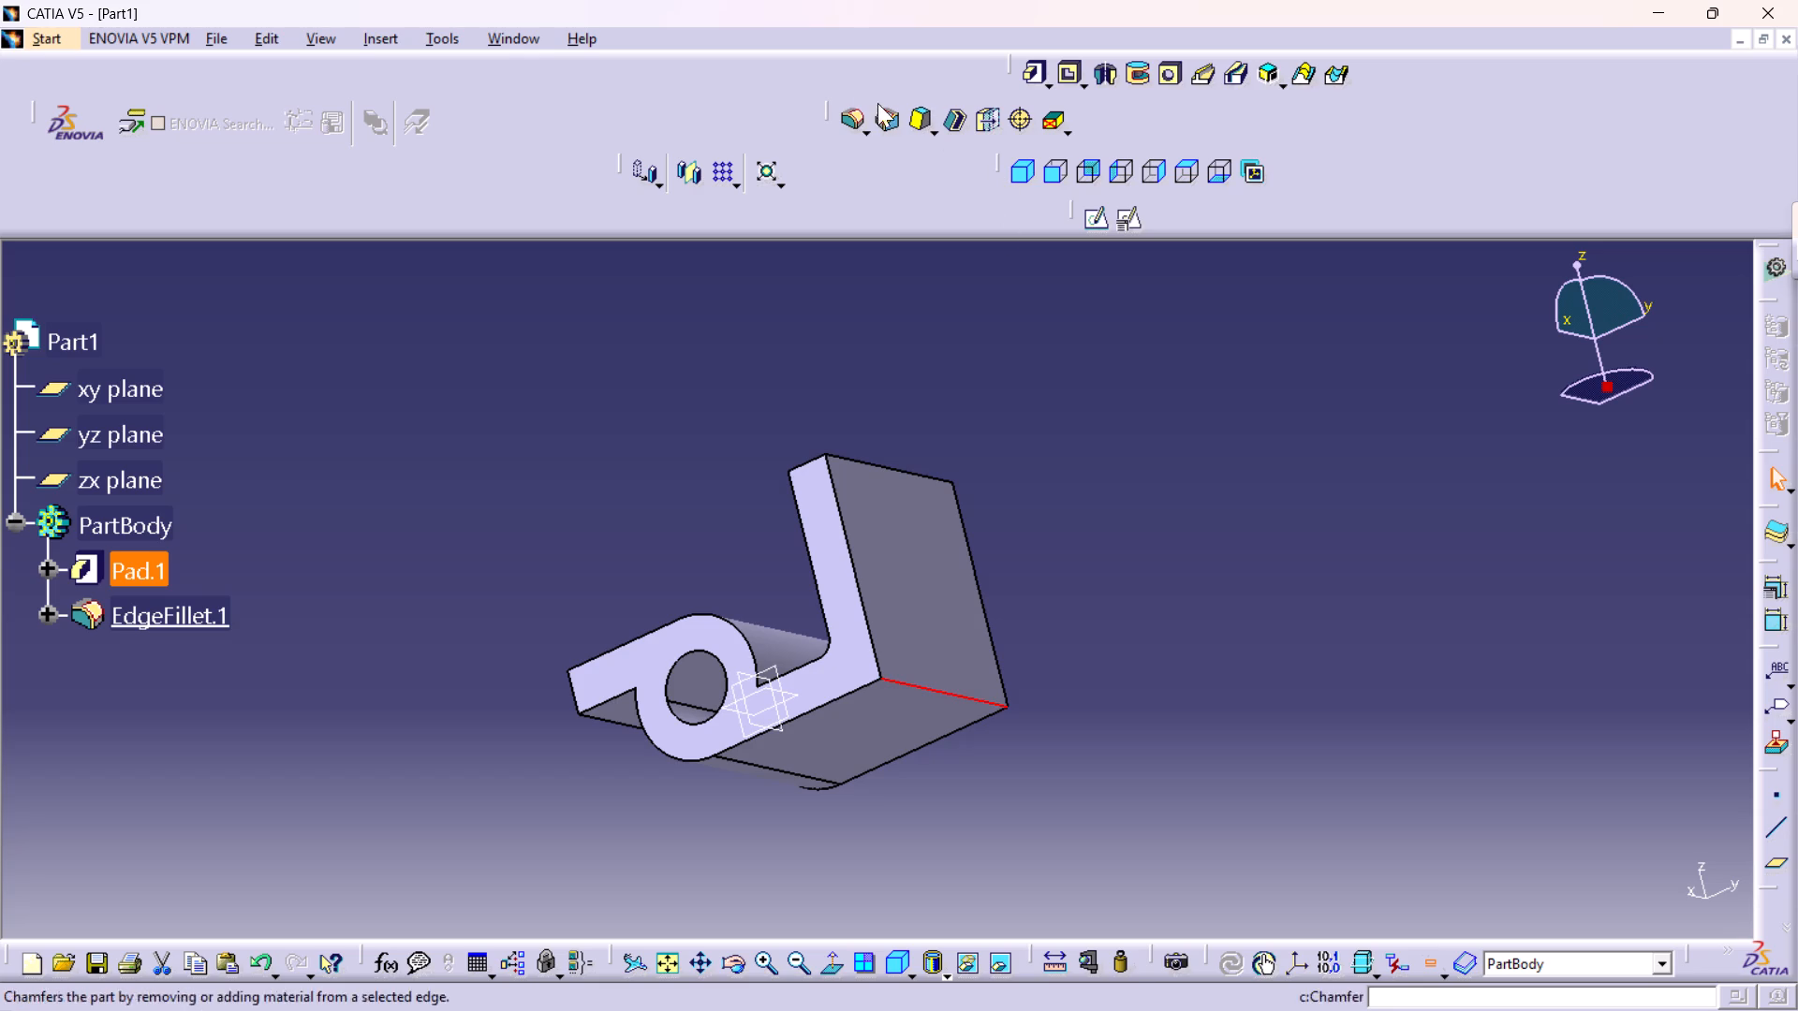
click(856, 109)
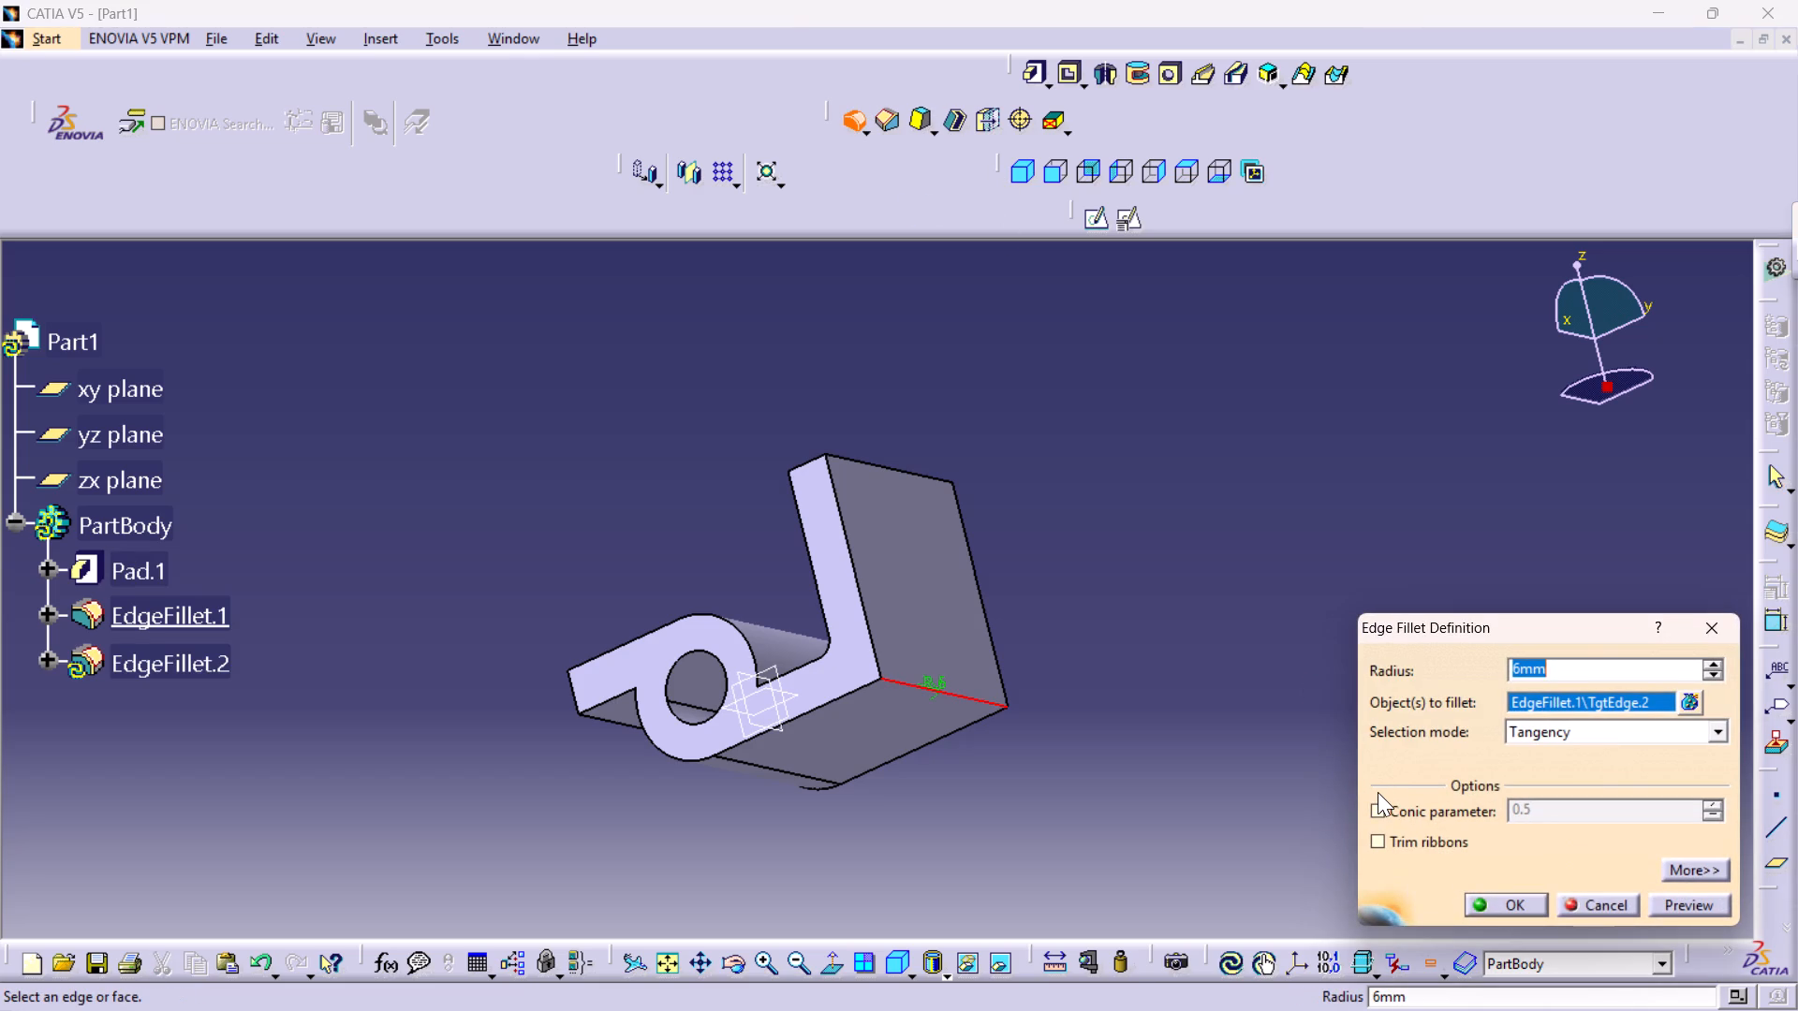
text(12)
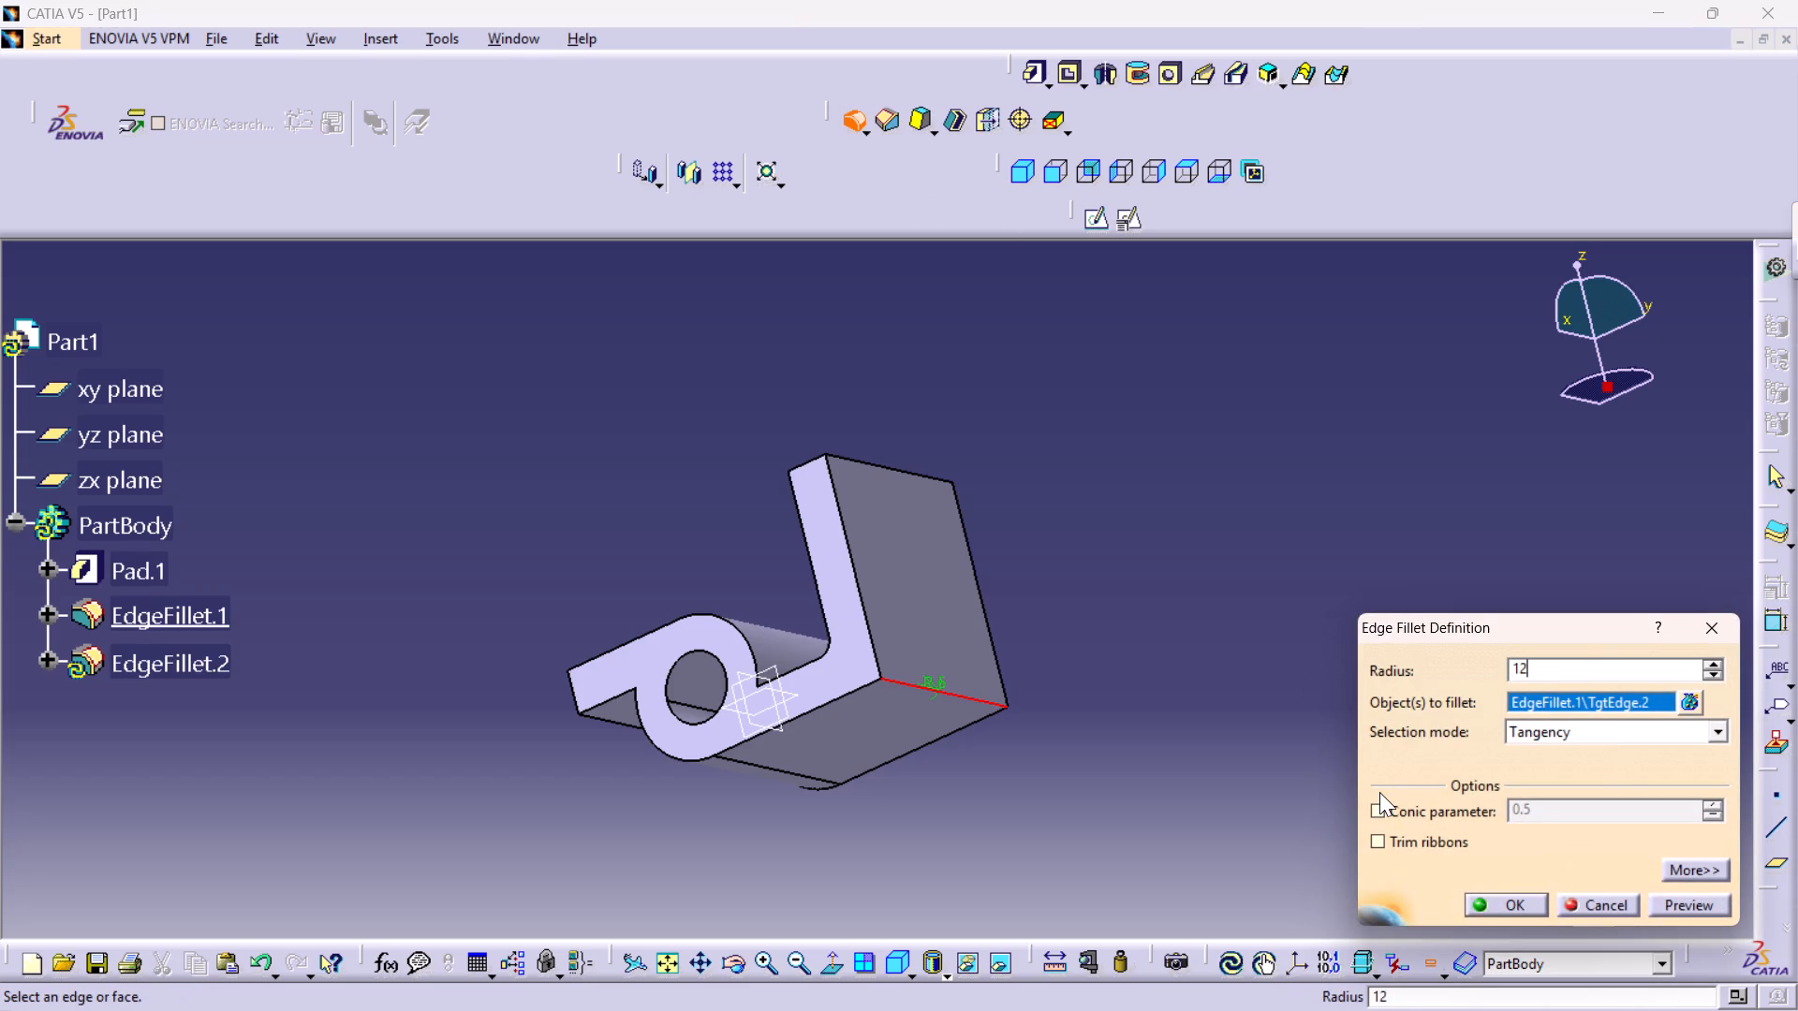
key(Return)
click(1179, 795)
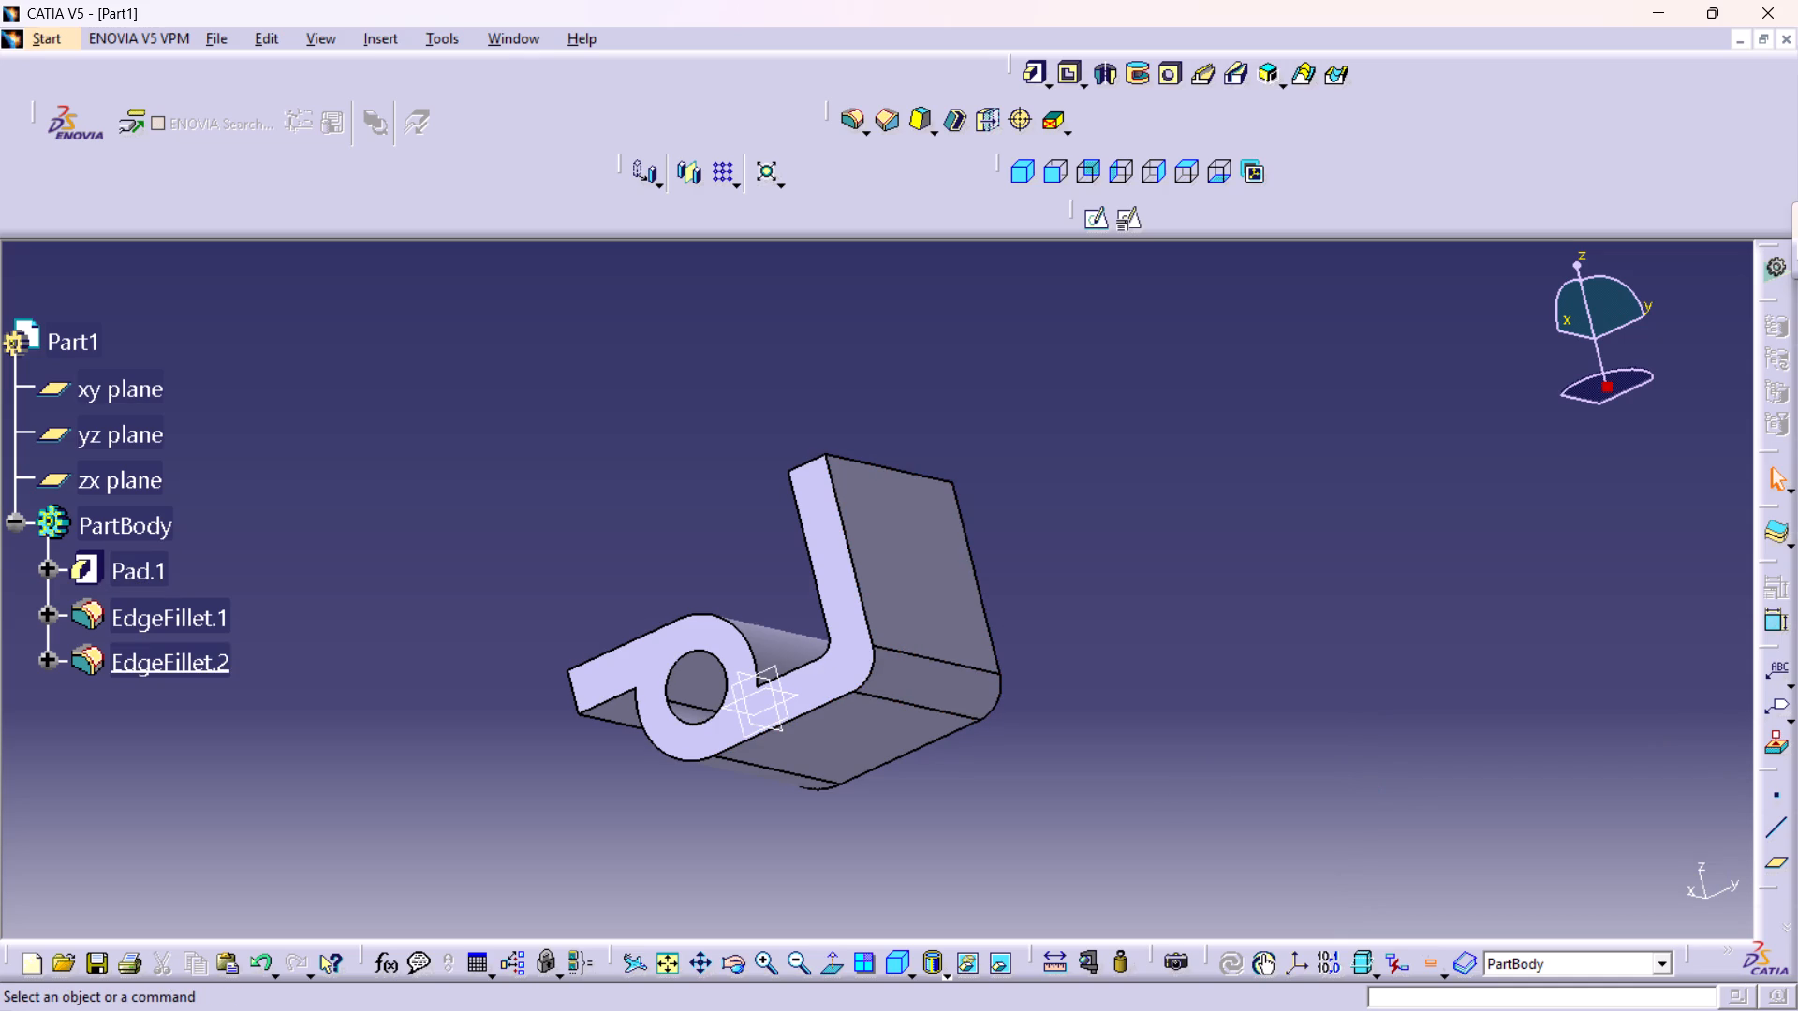
Create a positioned sketch on the flat arm's top face, with the axes swapped and the V direction reversed.
click(896, 955)
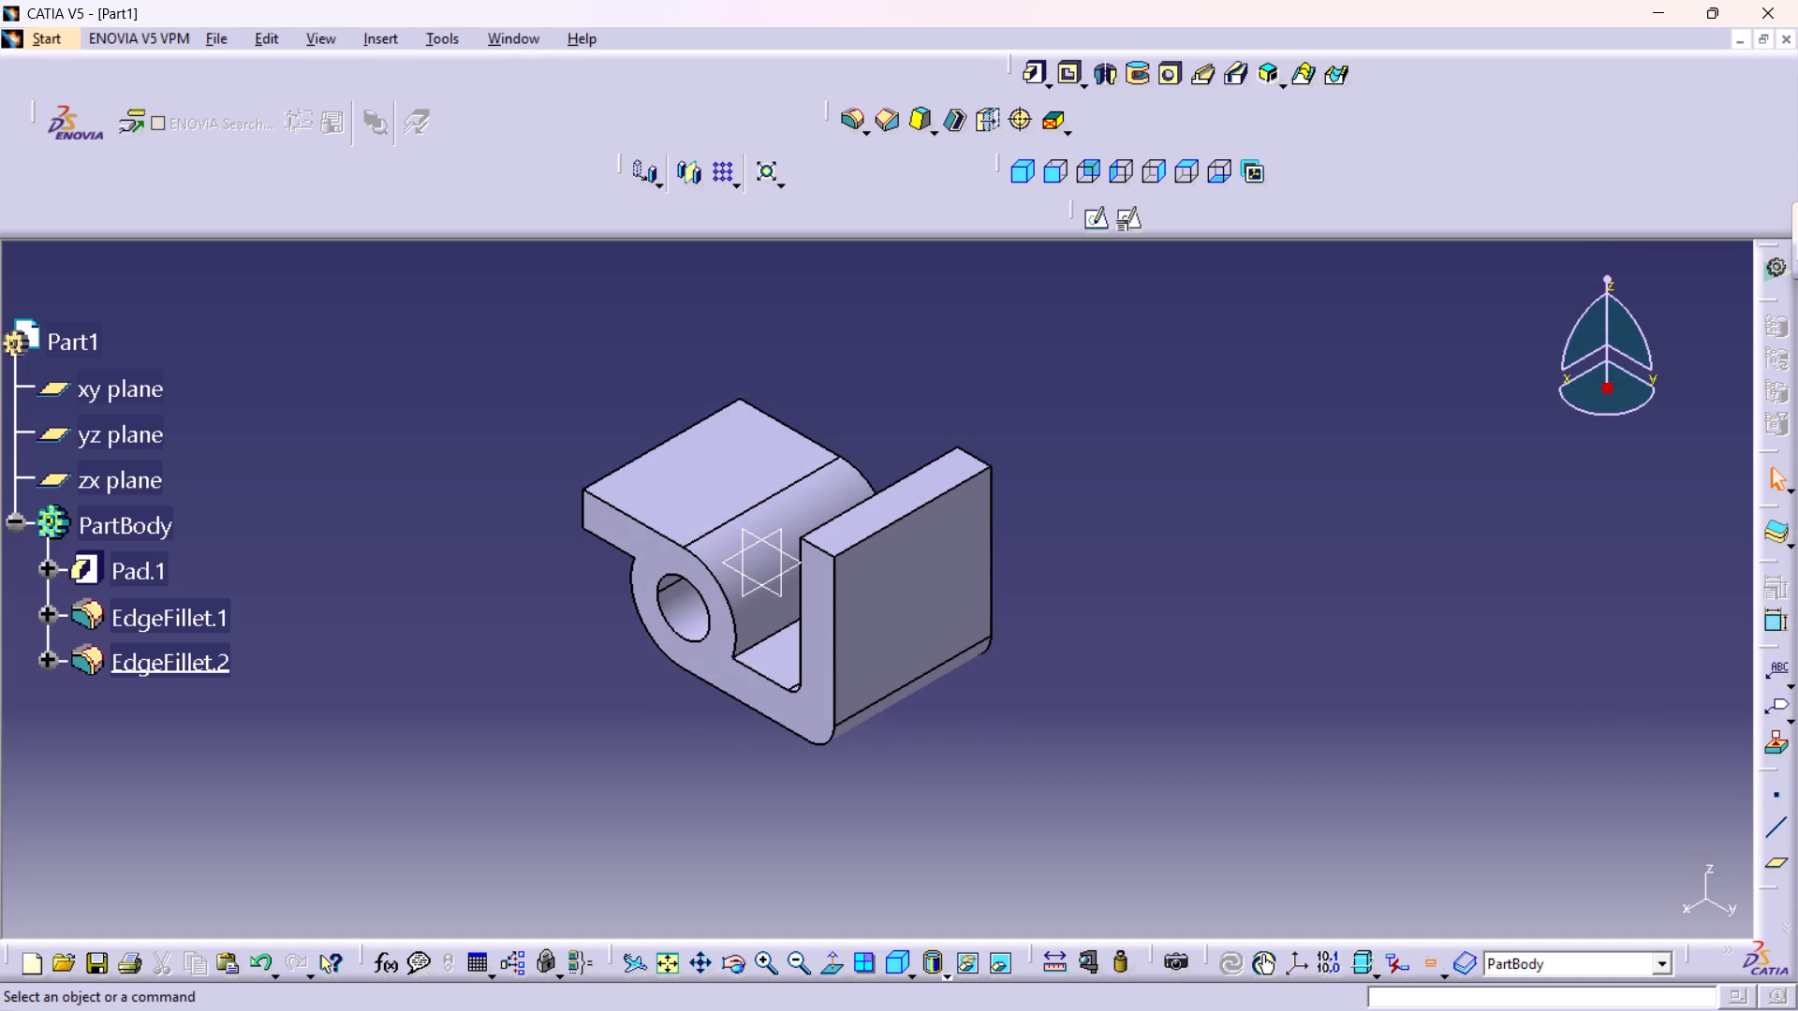
middle_drag(1229, 578, 1243, 655)
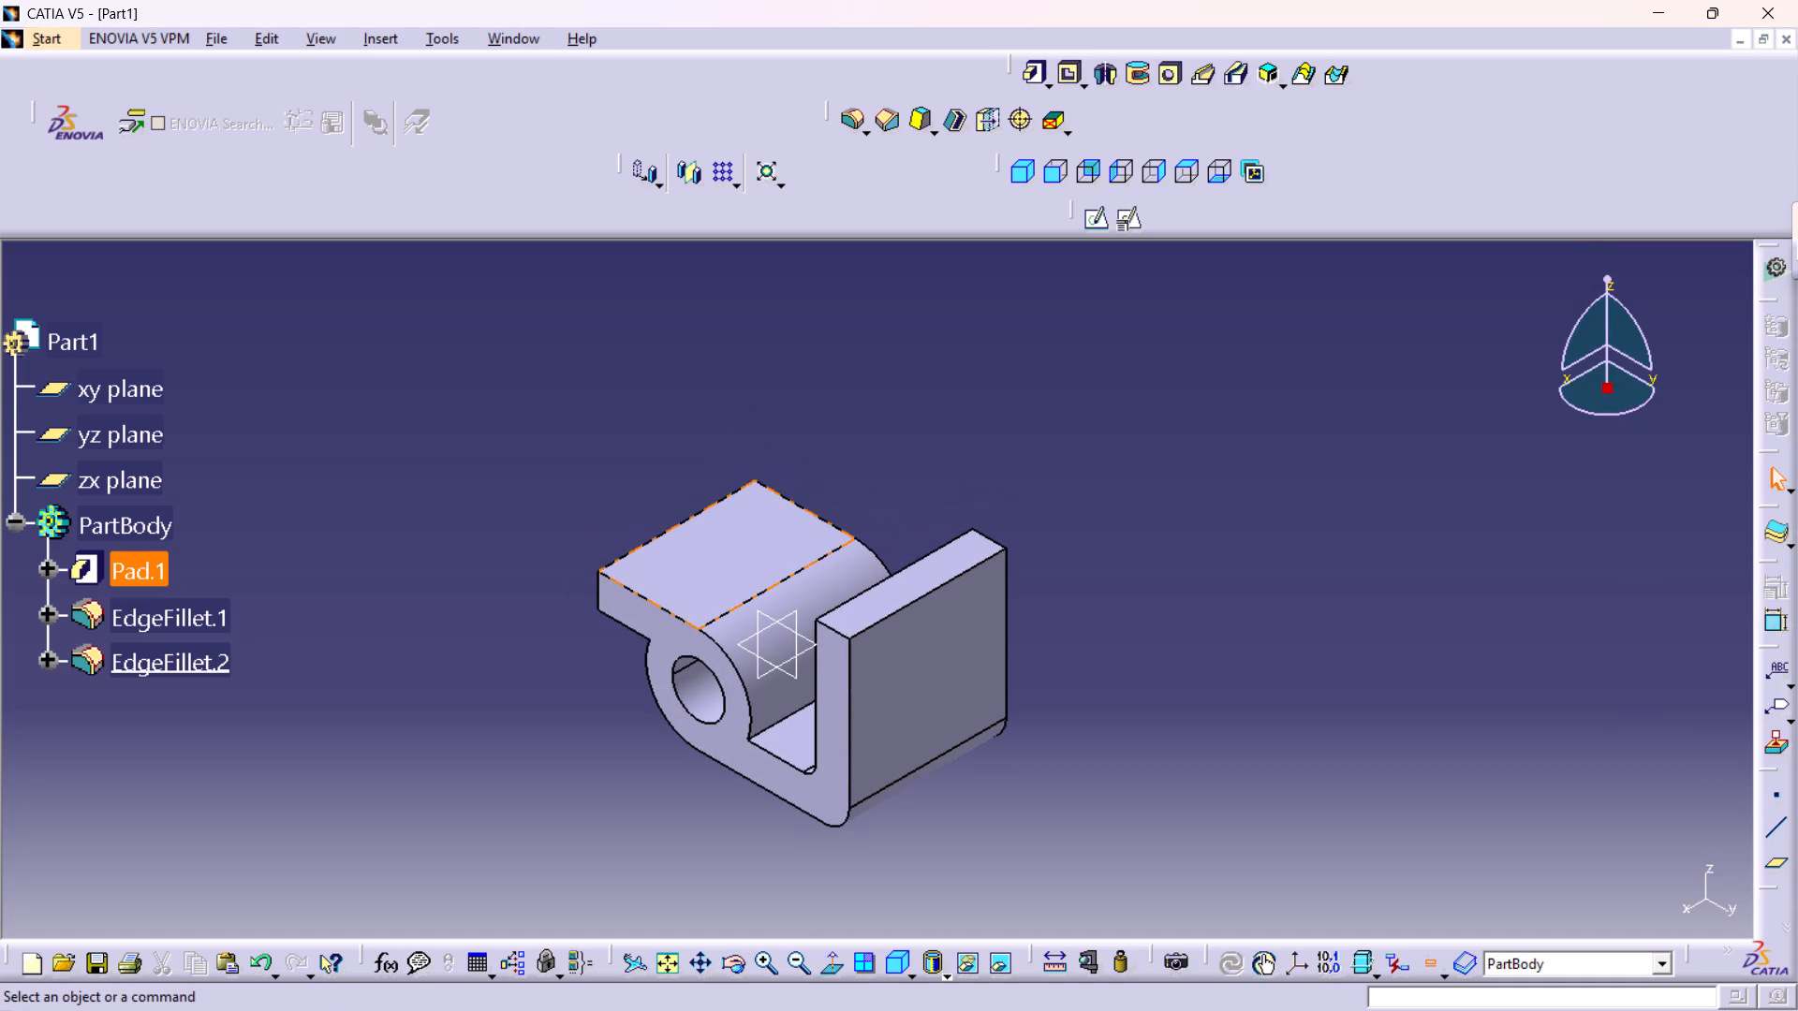
click(684, 564)
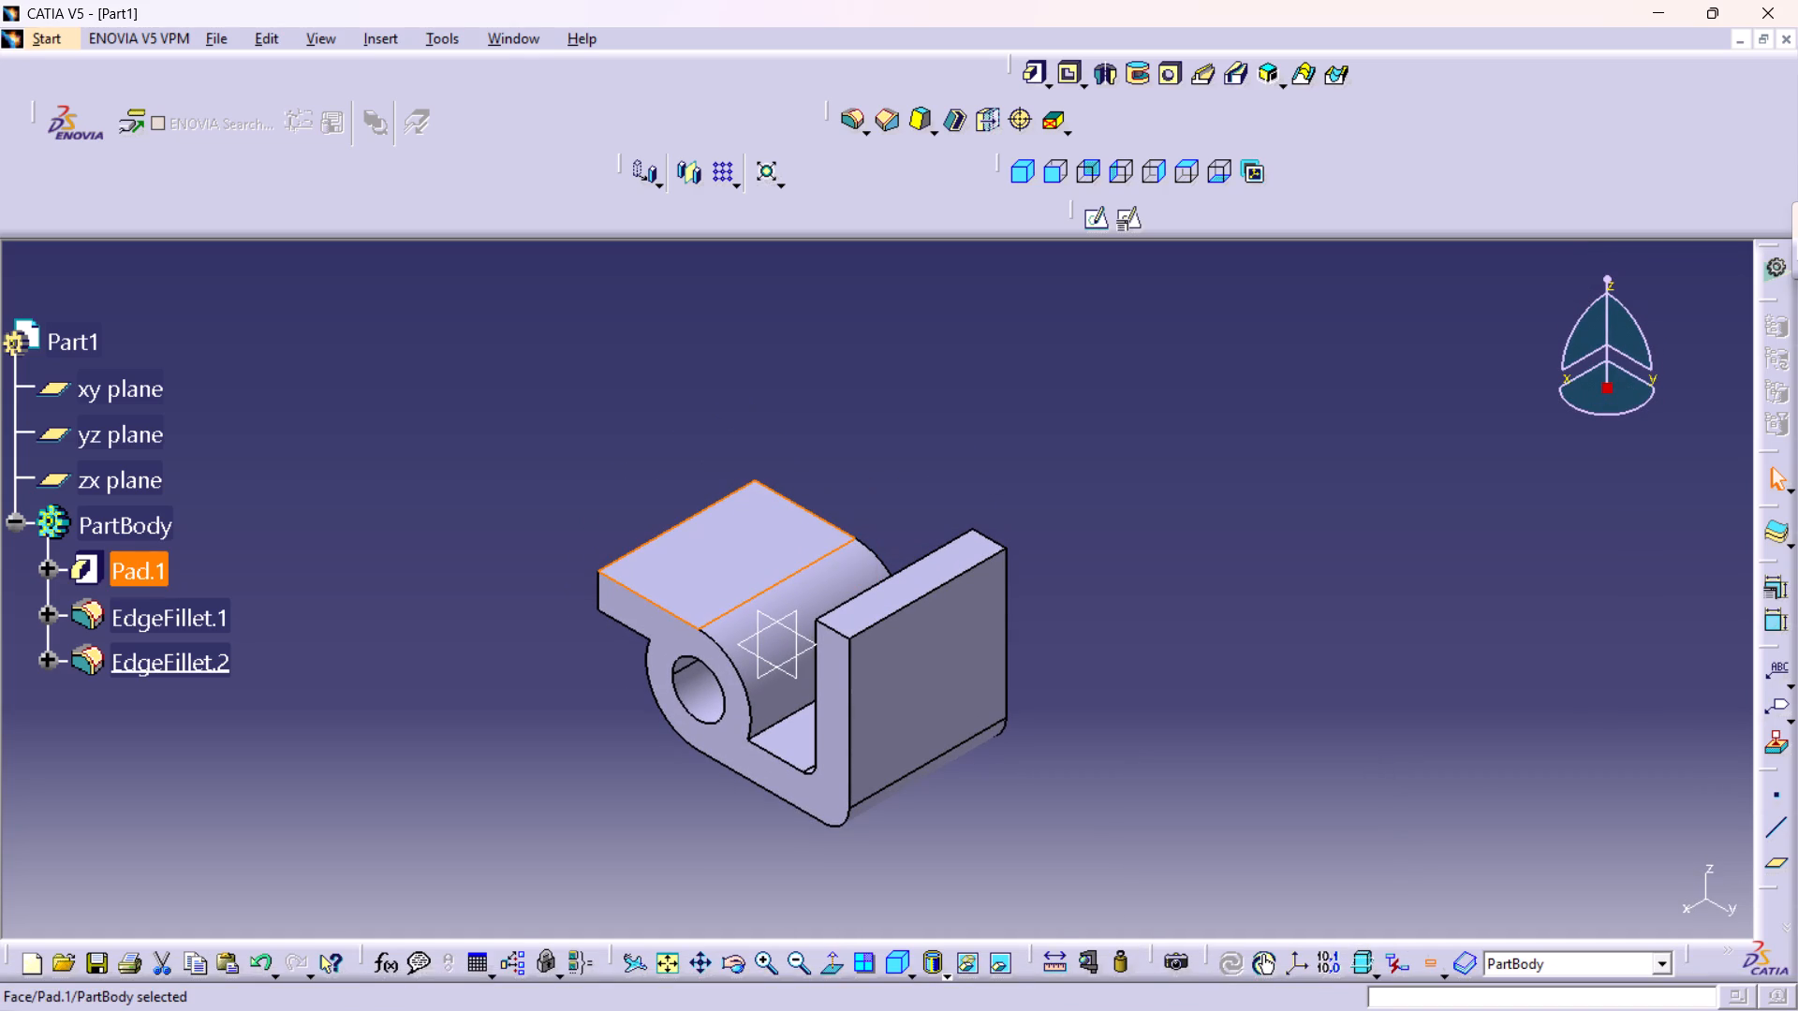
click(1129, 206)
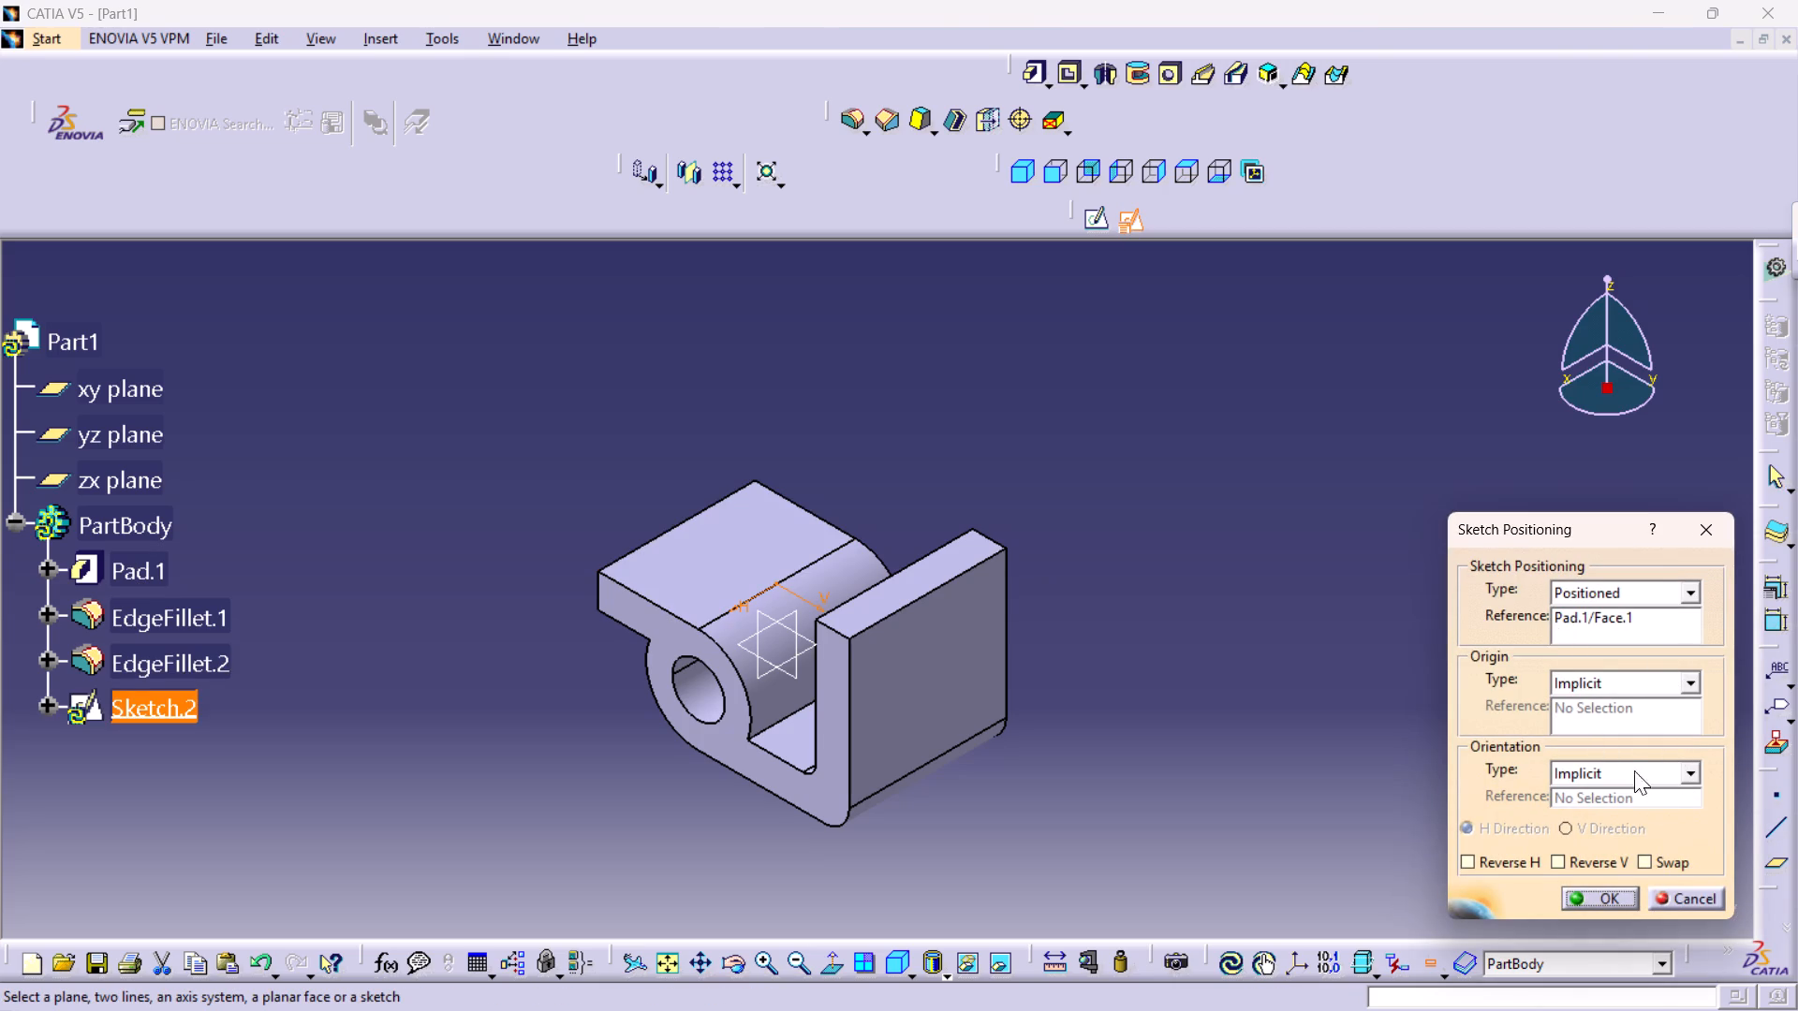
click(1673, 864)
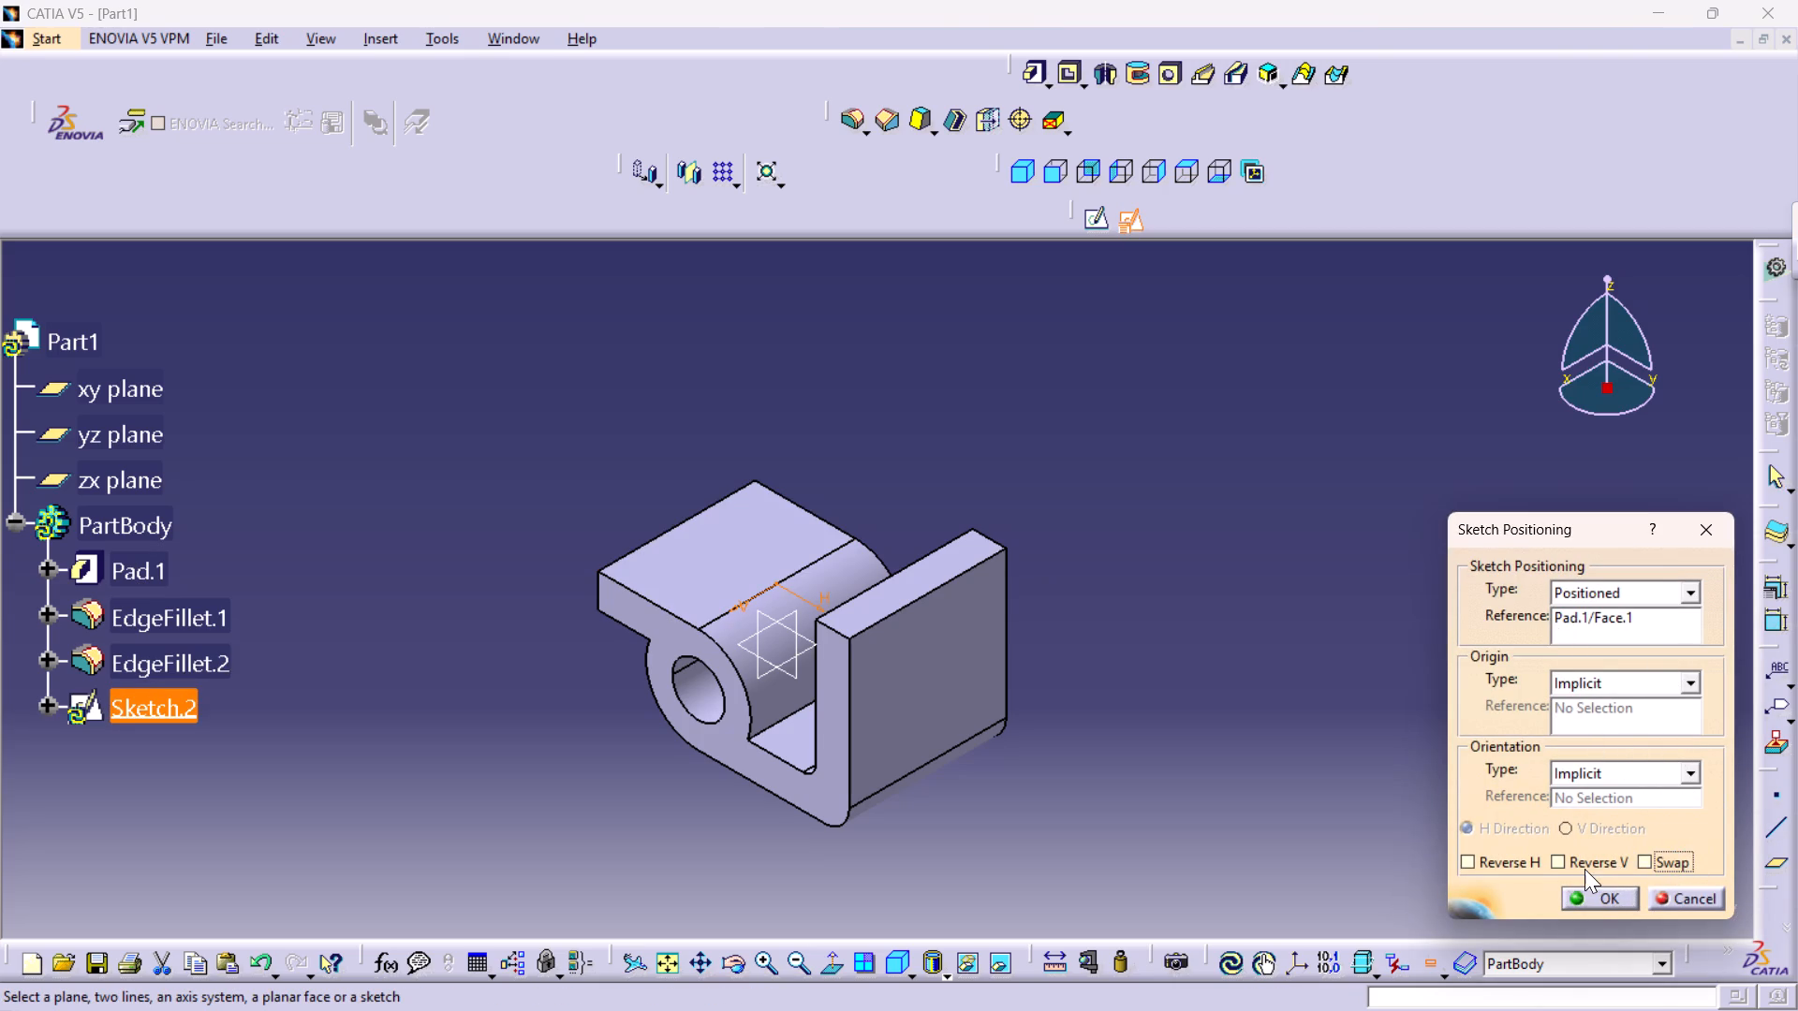
click(1580, 864)
click(1589, 901)
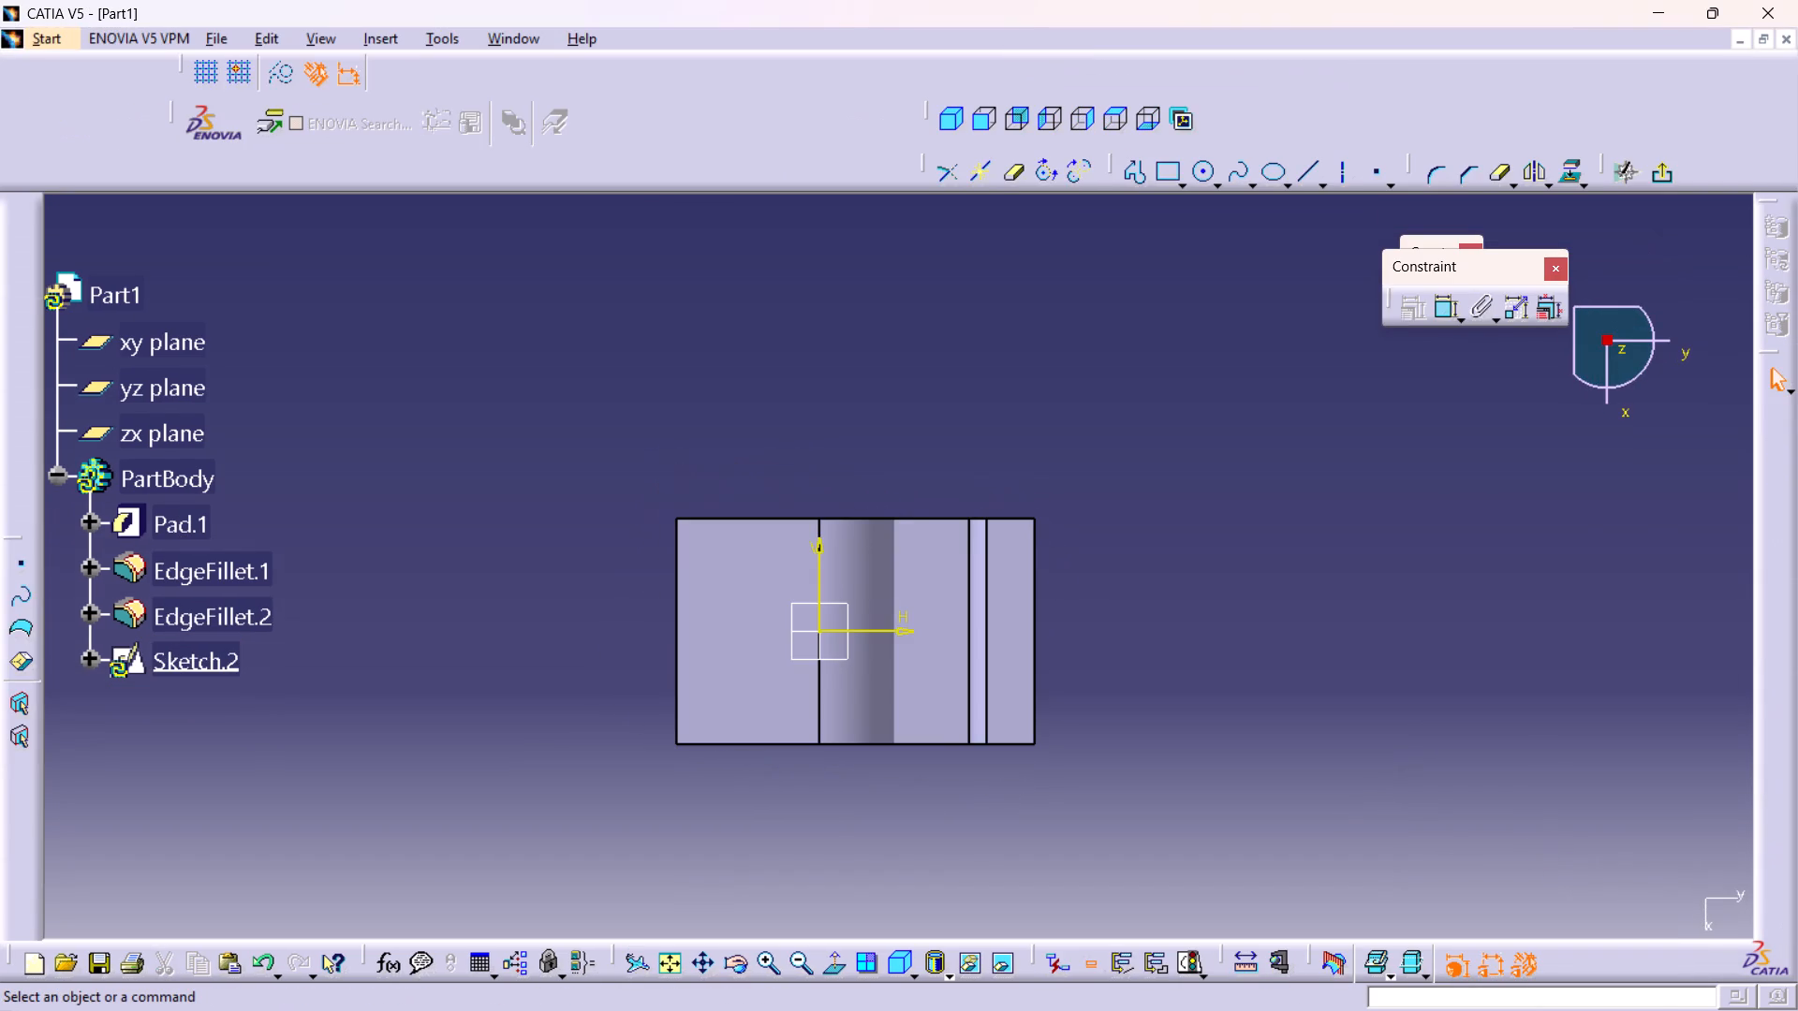
Sketch a circle on the flat arm's face near its free end, above the H axis, and constrain its diameter to 12 mm.
click(1200, 169)
drag(1200, 168, 1194, 191)
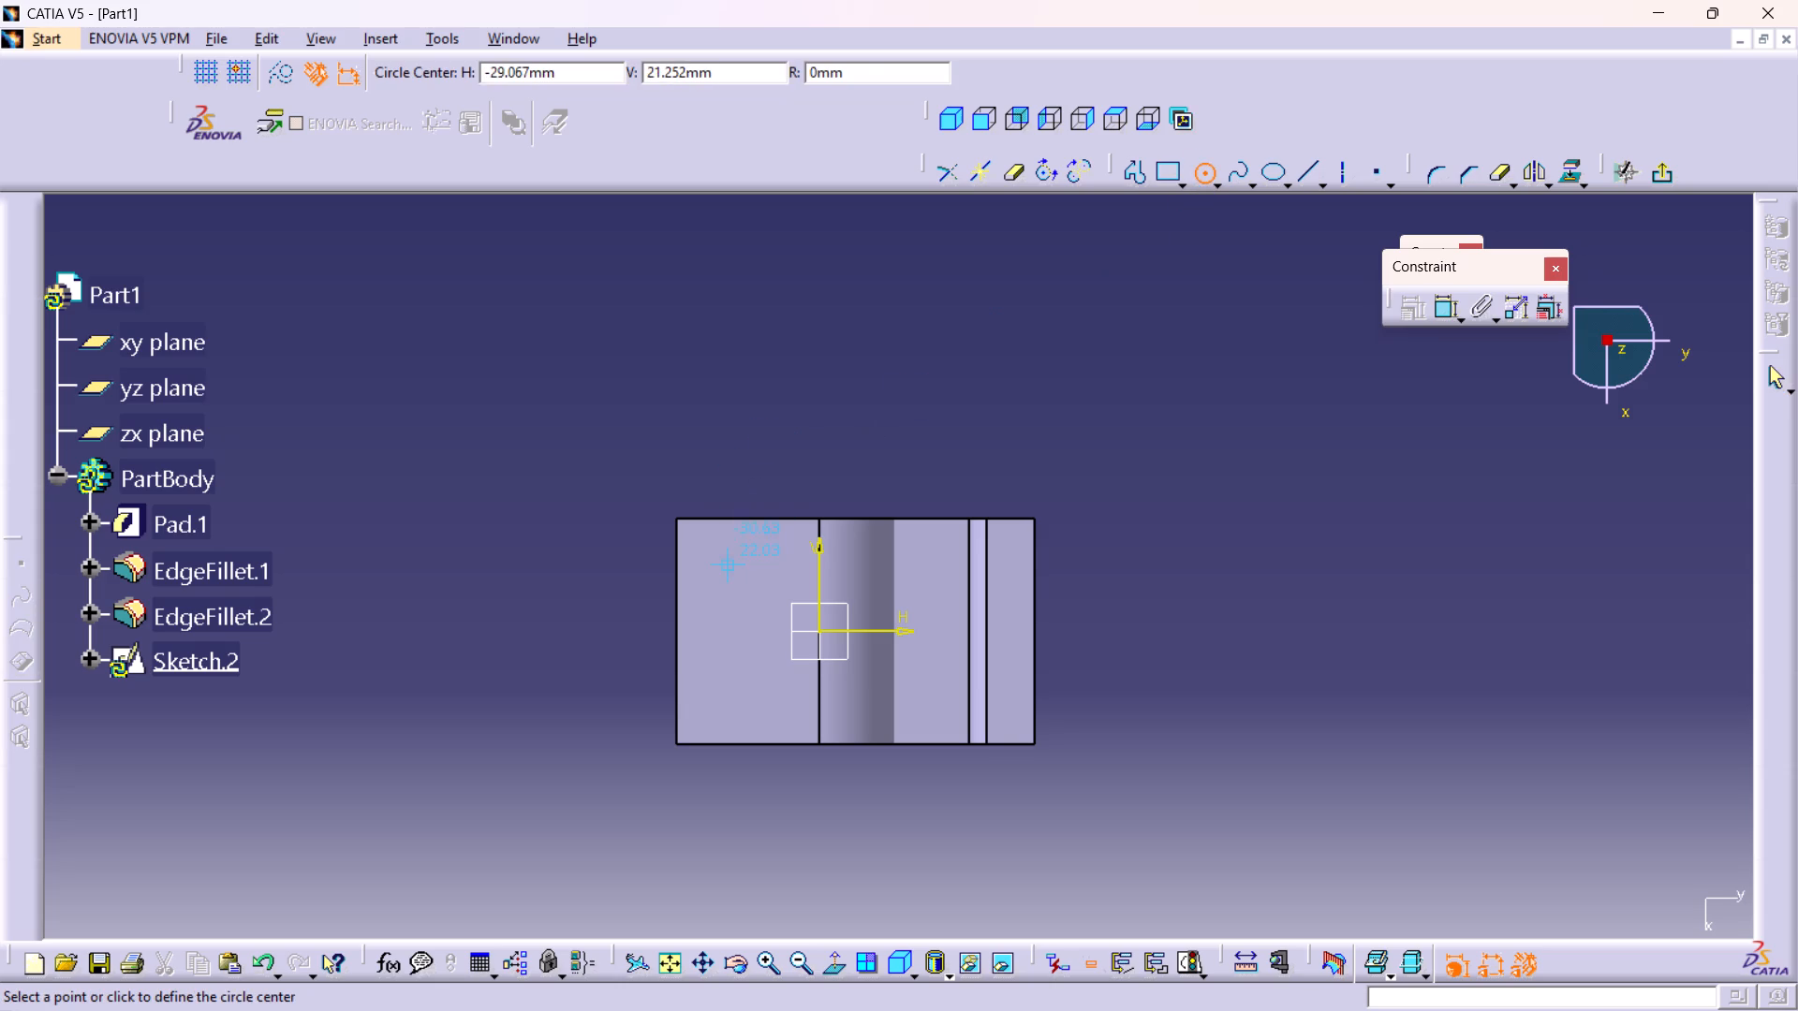
click(729, 562)
click(754, 573)
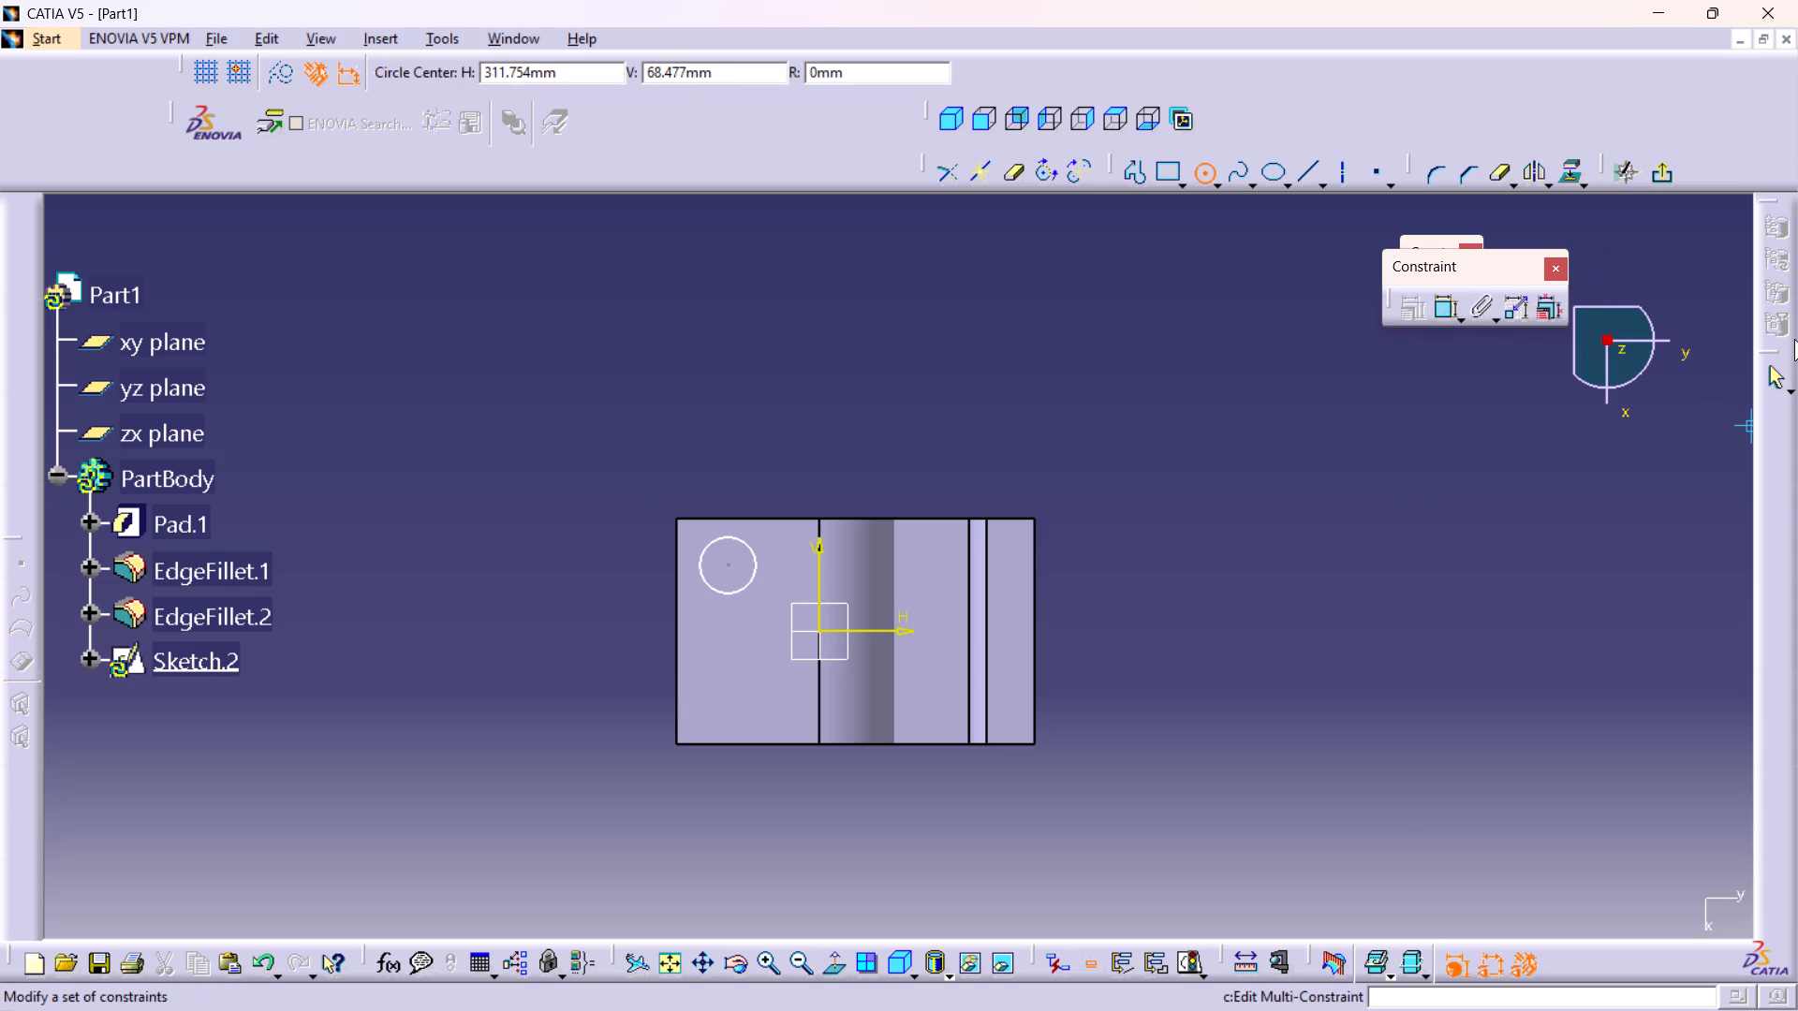
double_click(1443, 299)
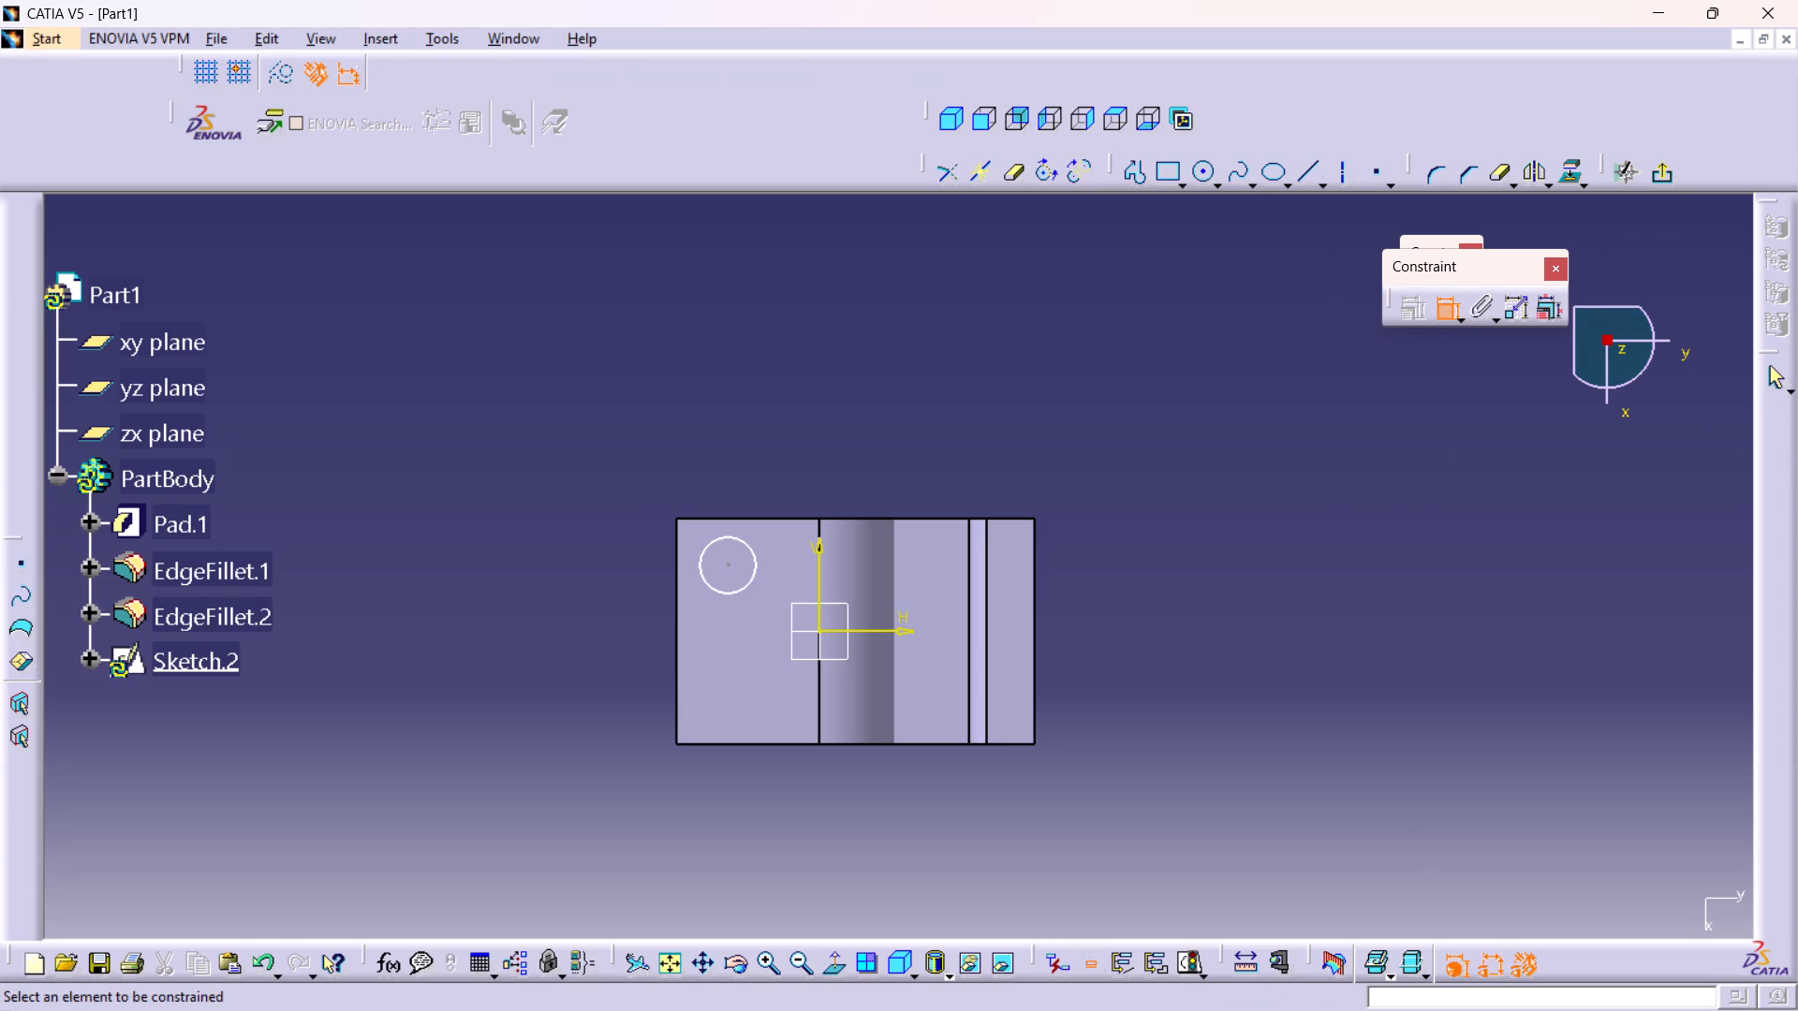
click(707, 542)
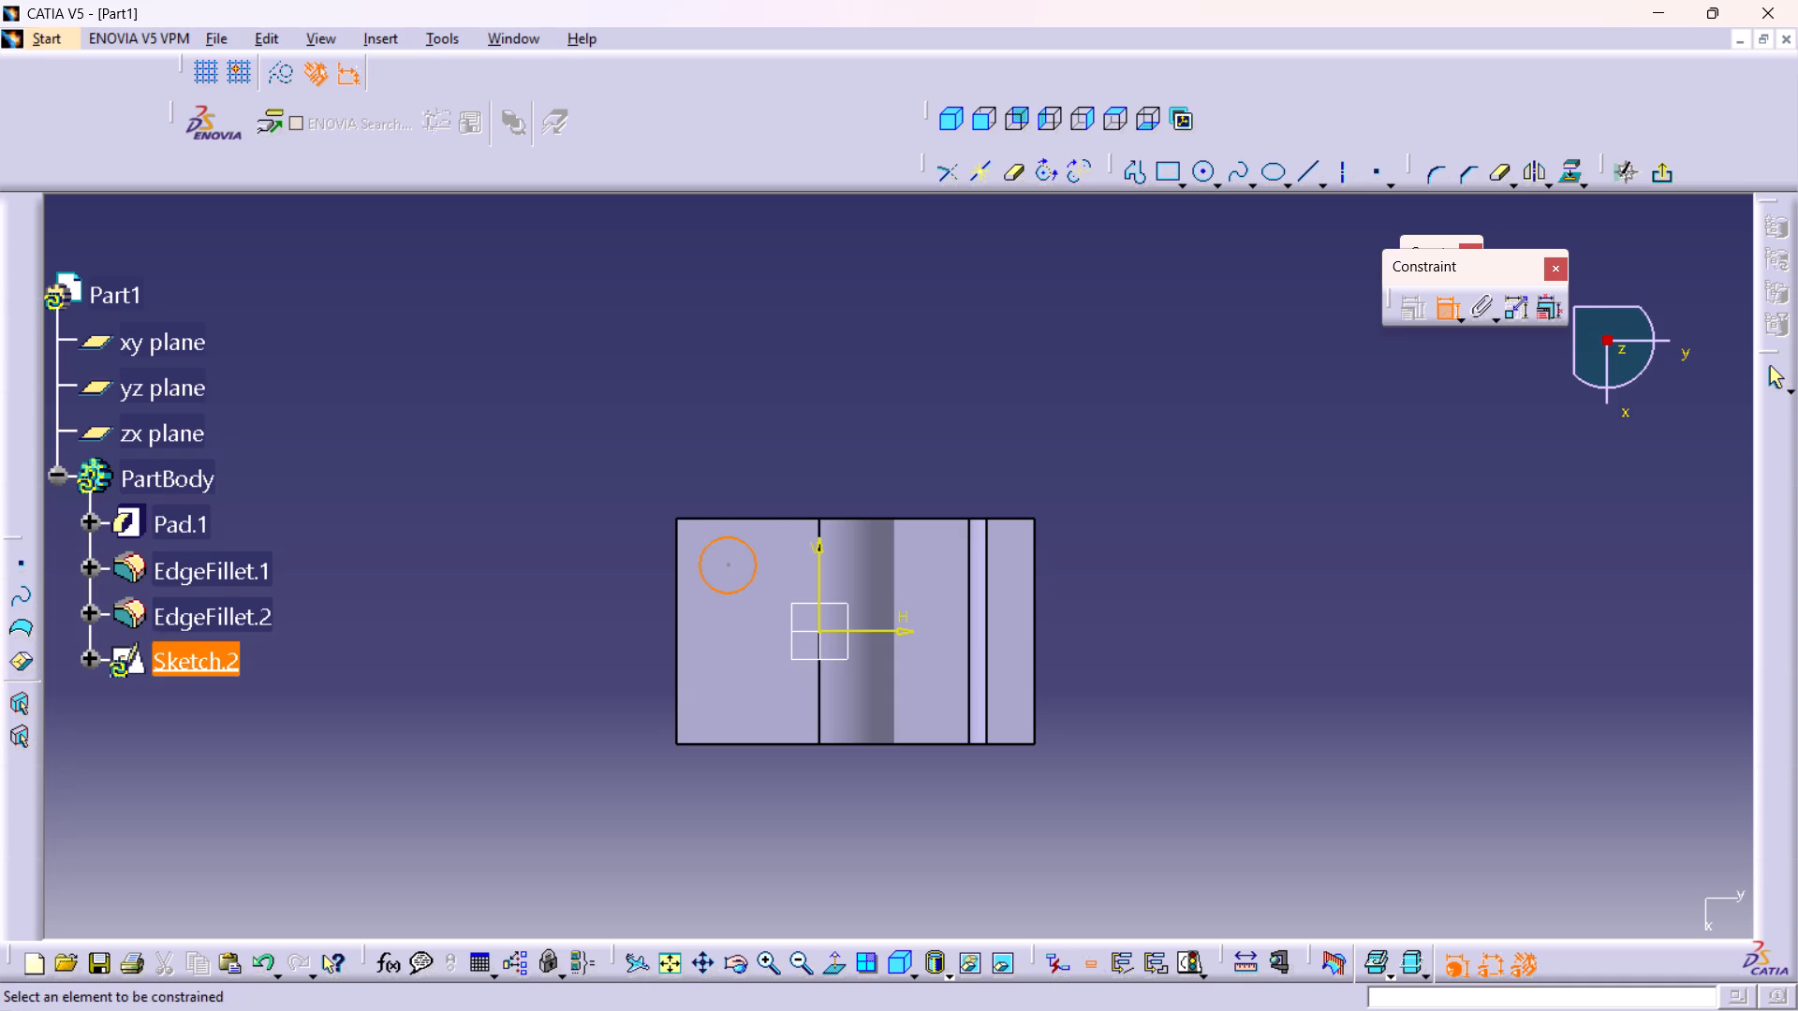
click(471, 369)
double_click(479, 356)
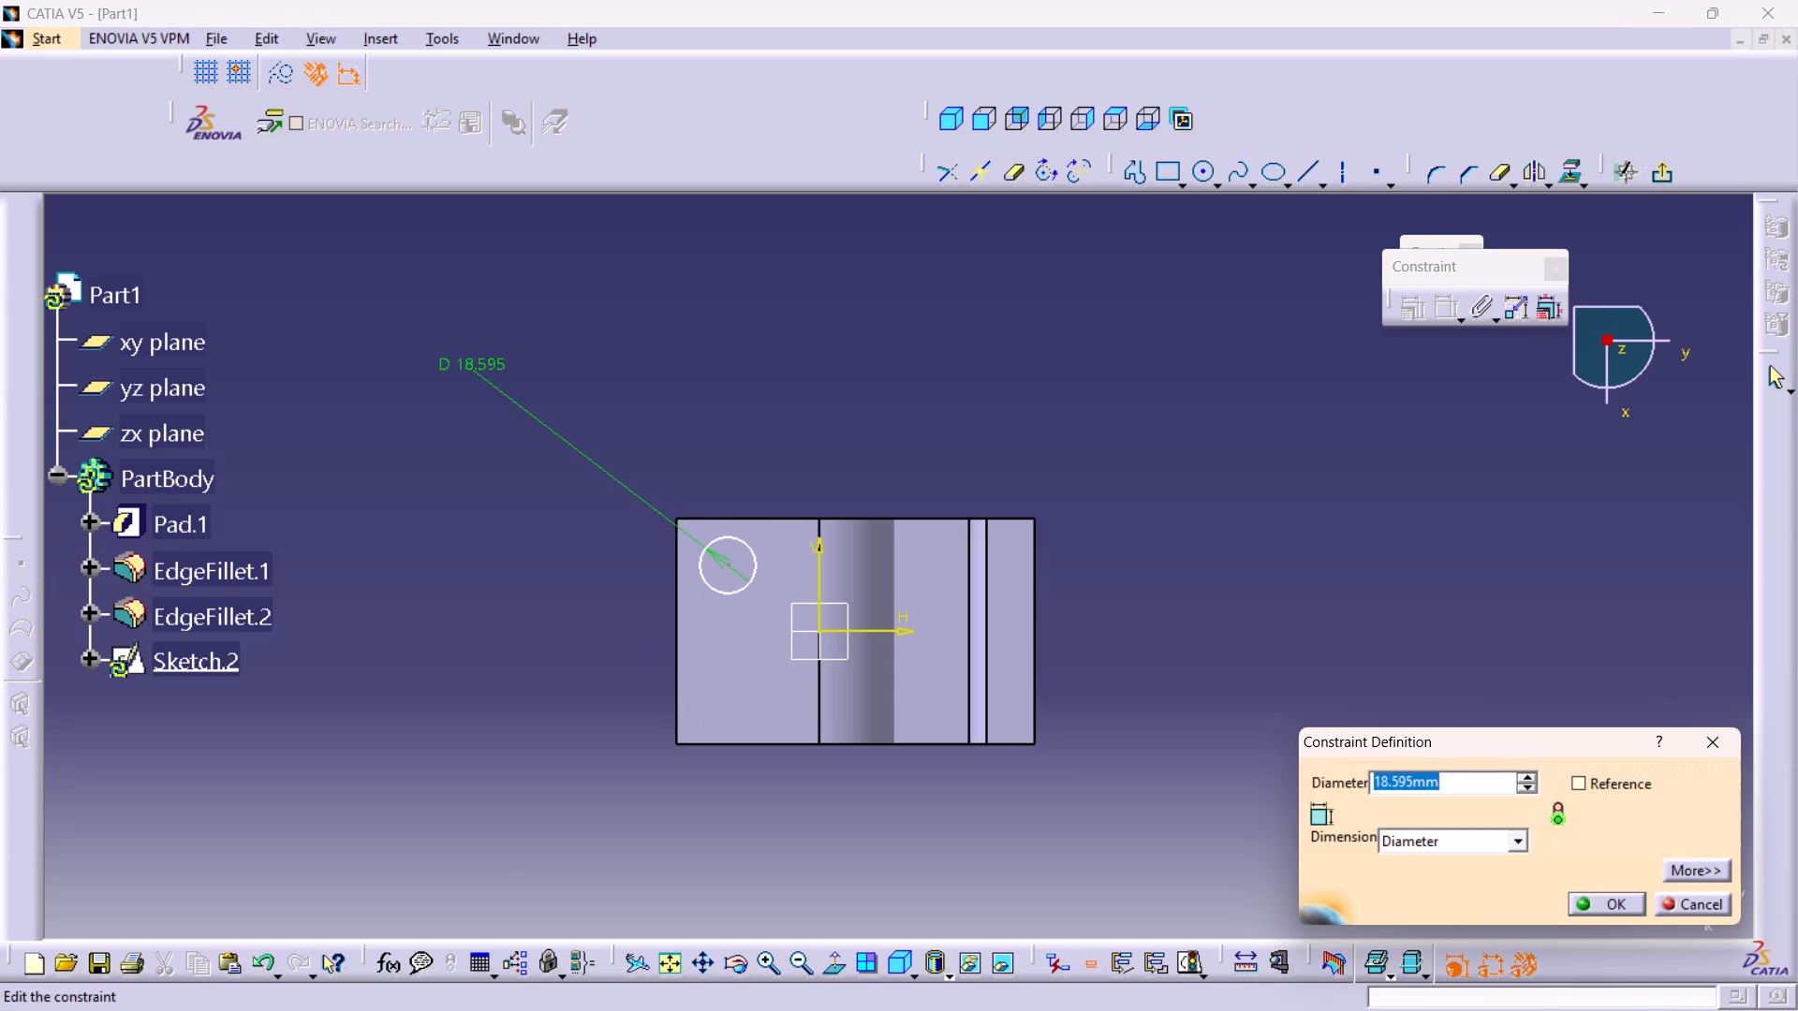
text(12)
key(Return)
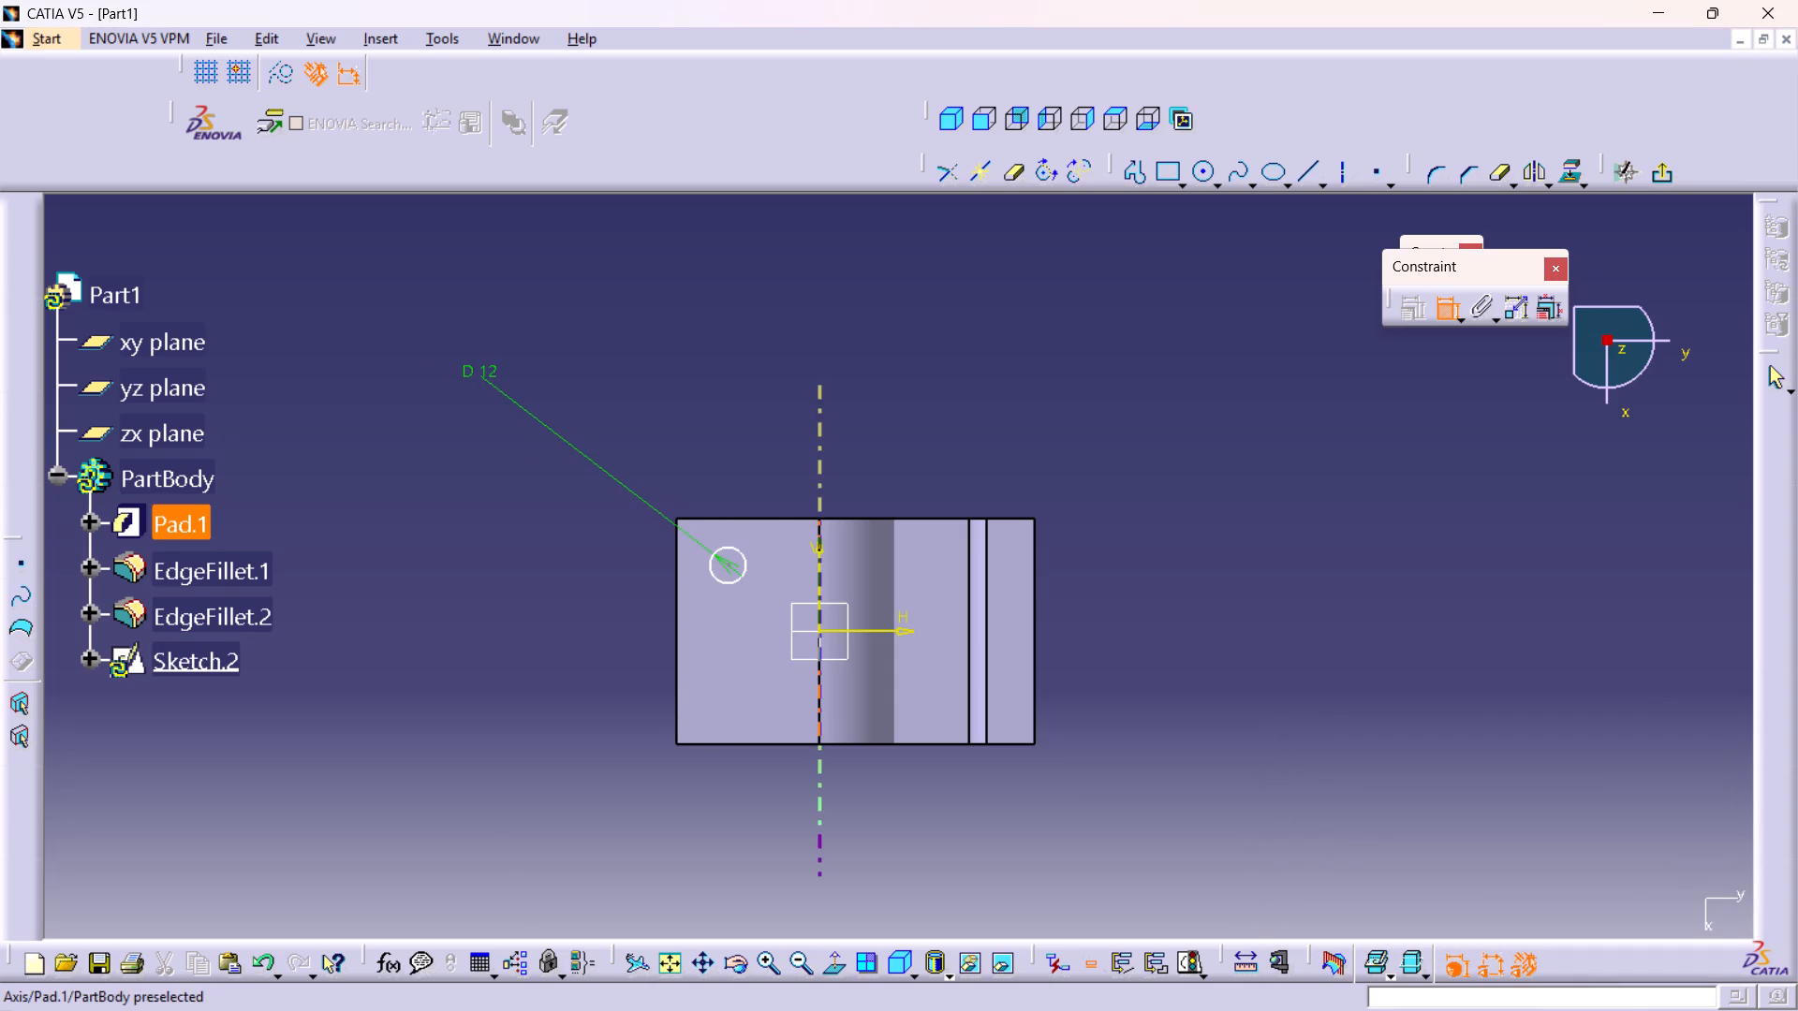
Constrain the circle's centre to 22 mm from the sketch's H axis.
click(730, 561)
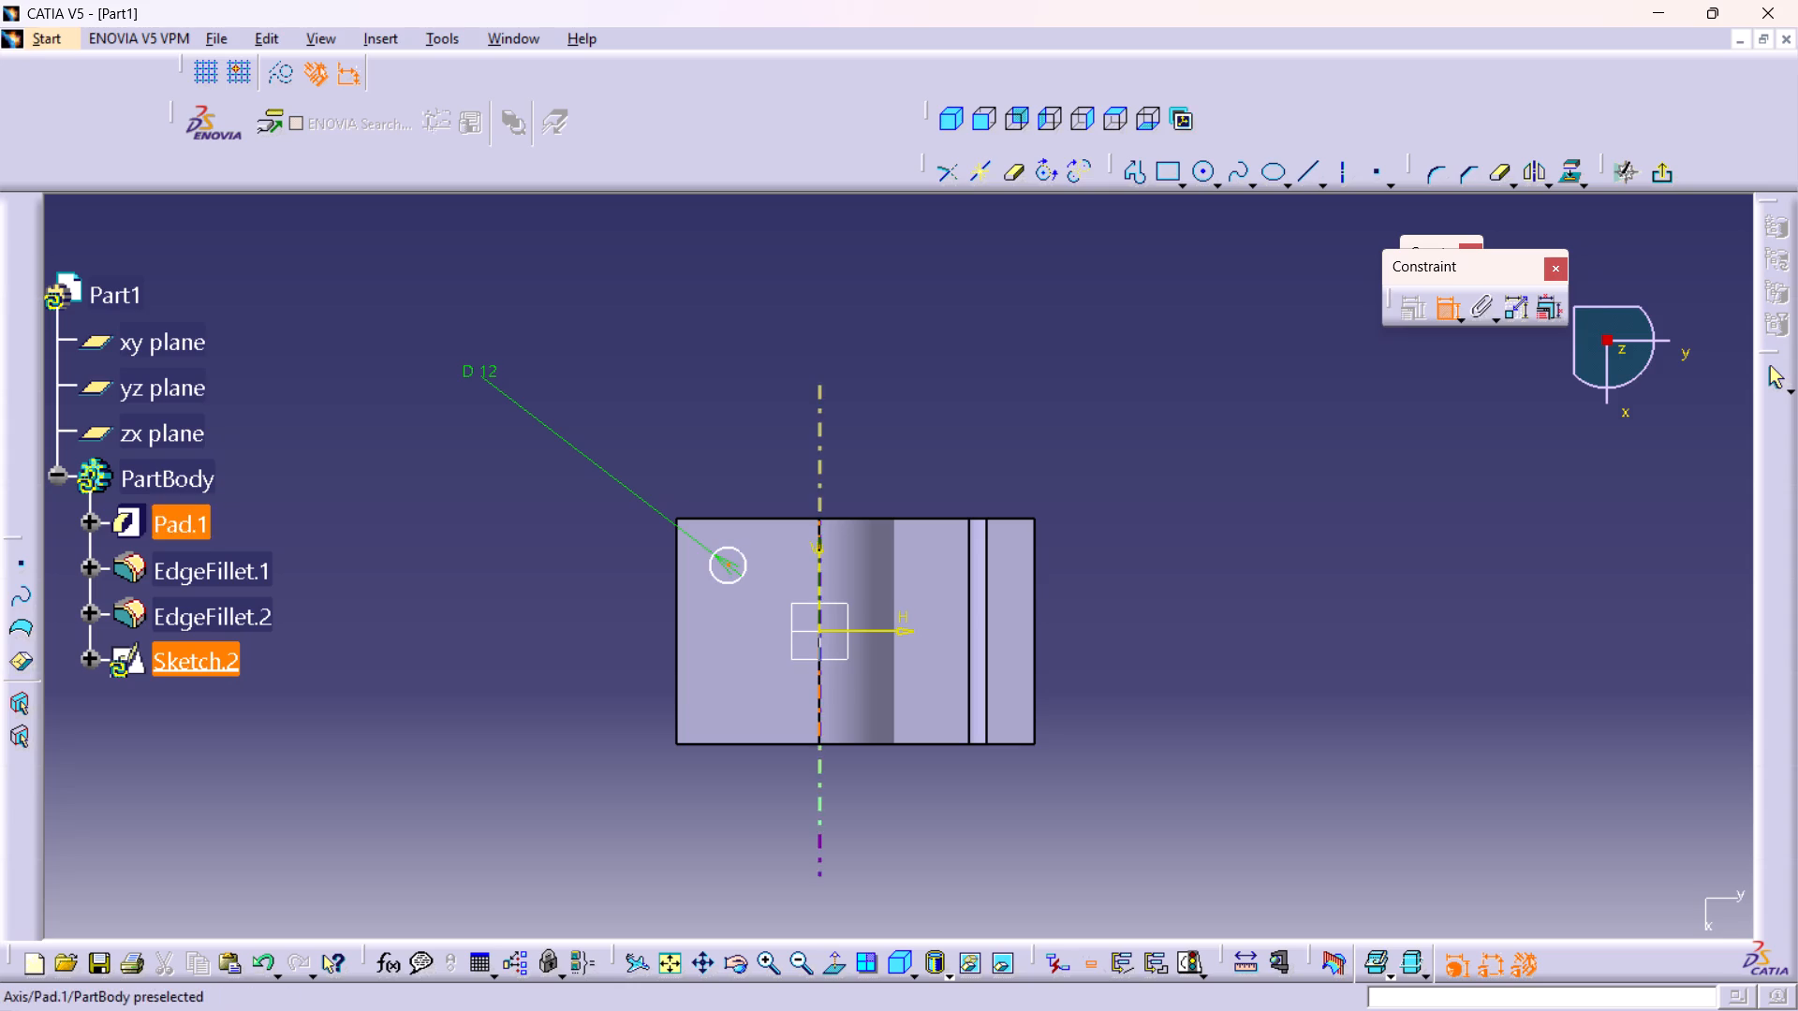
click(881, 627)
click(554, 608)
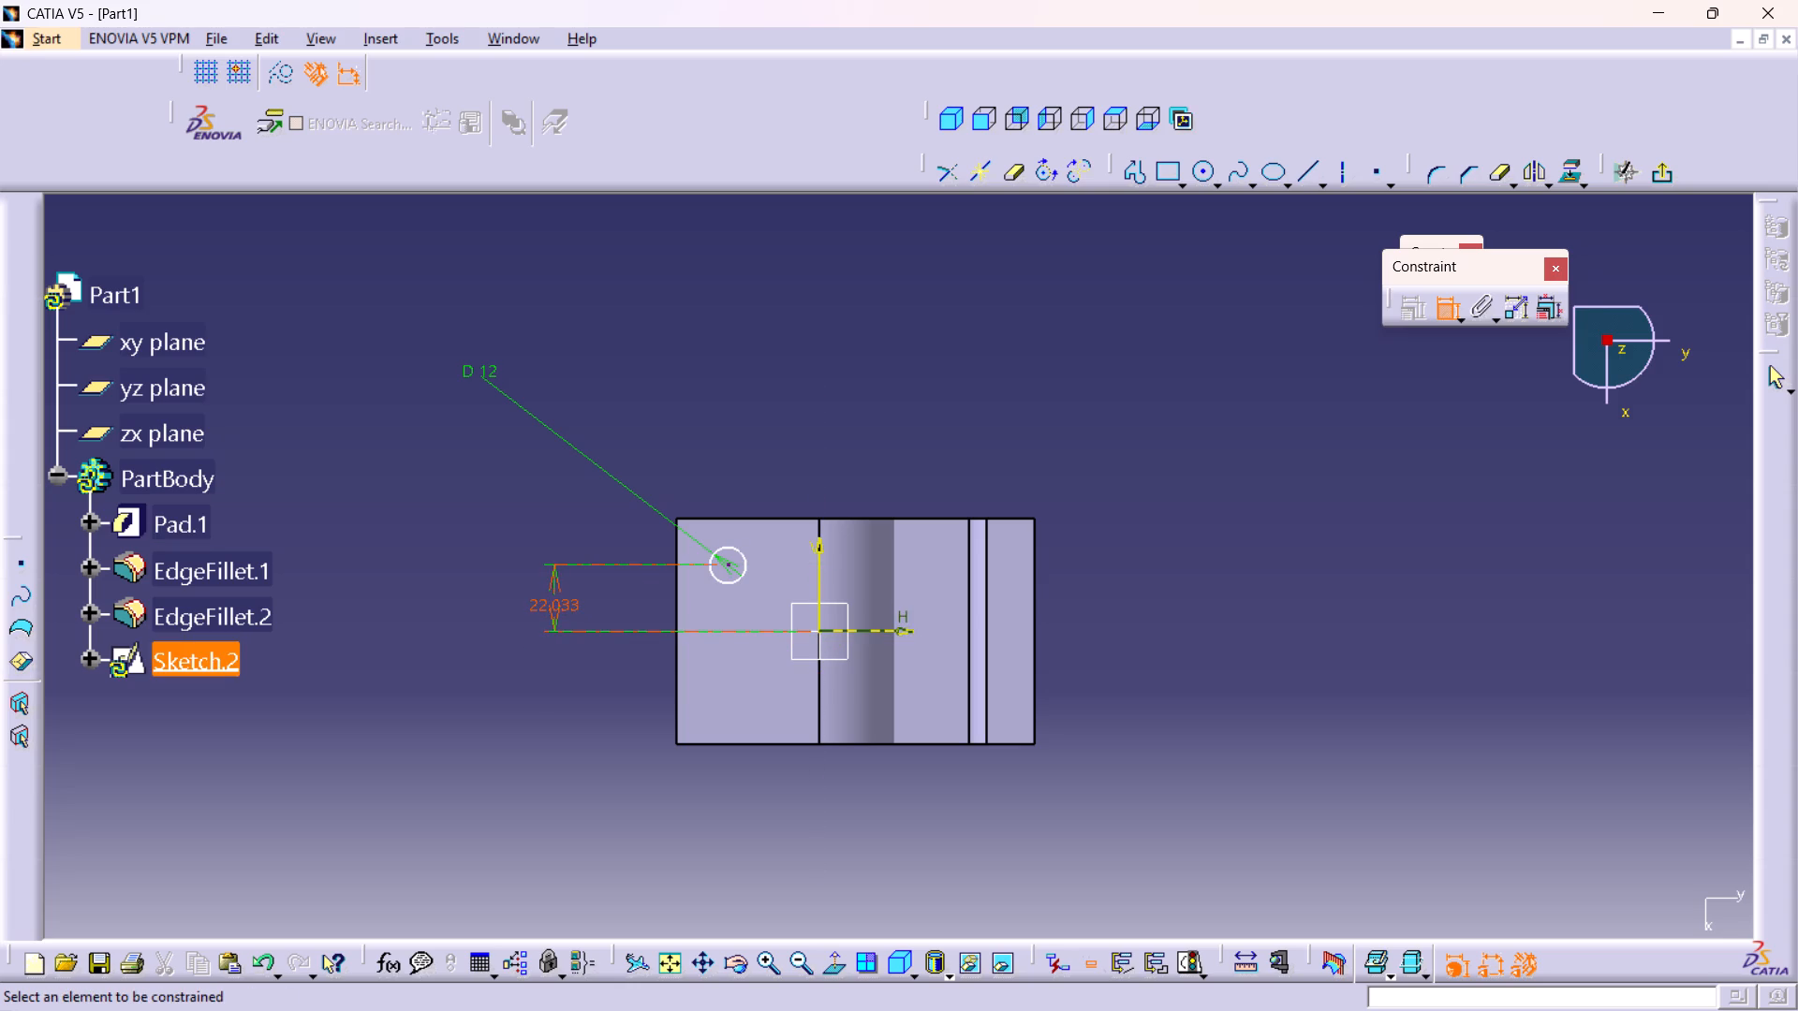
double_click(552, 602)
text(22)
key(Return)
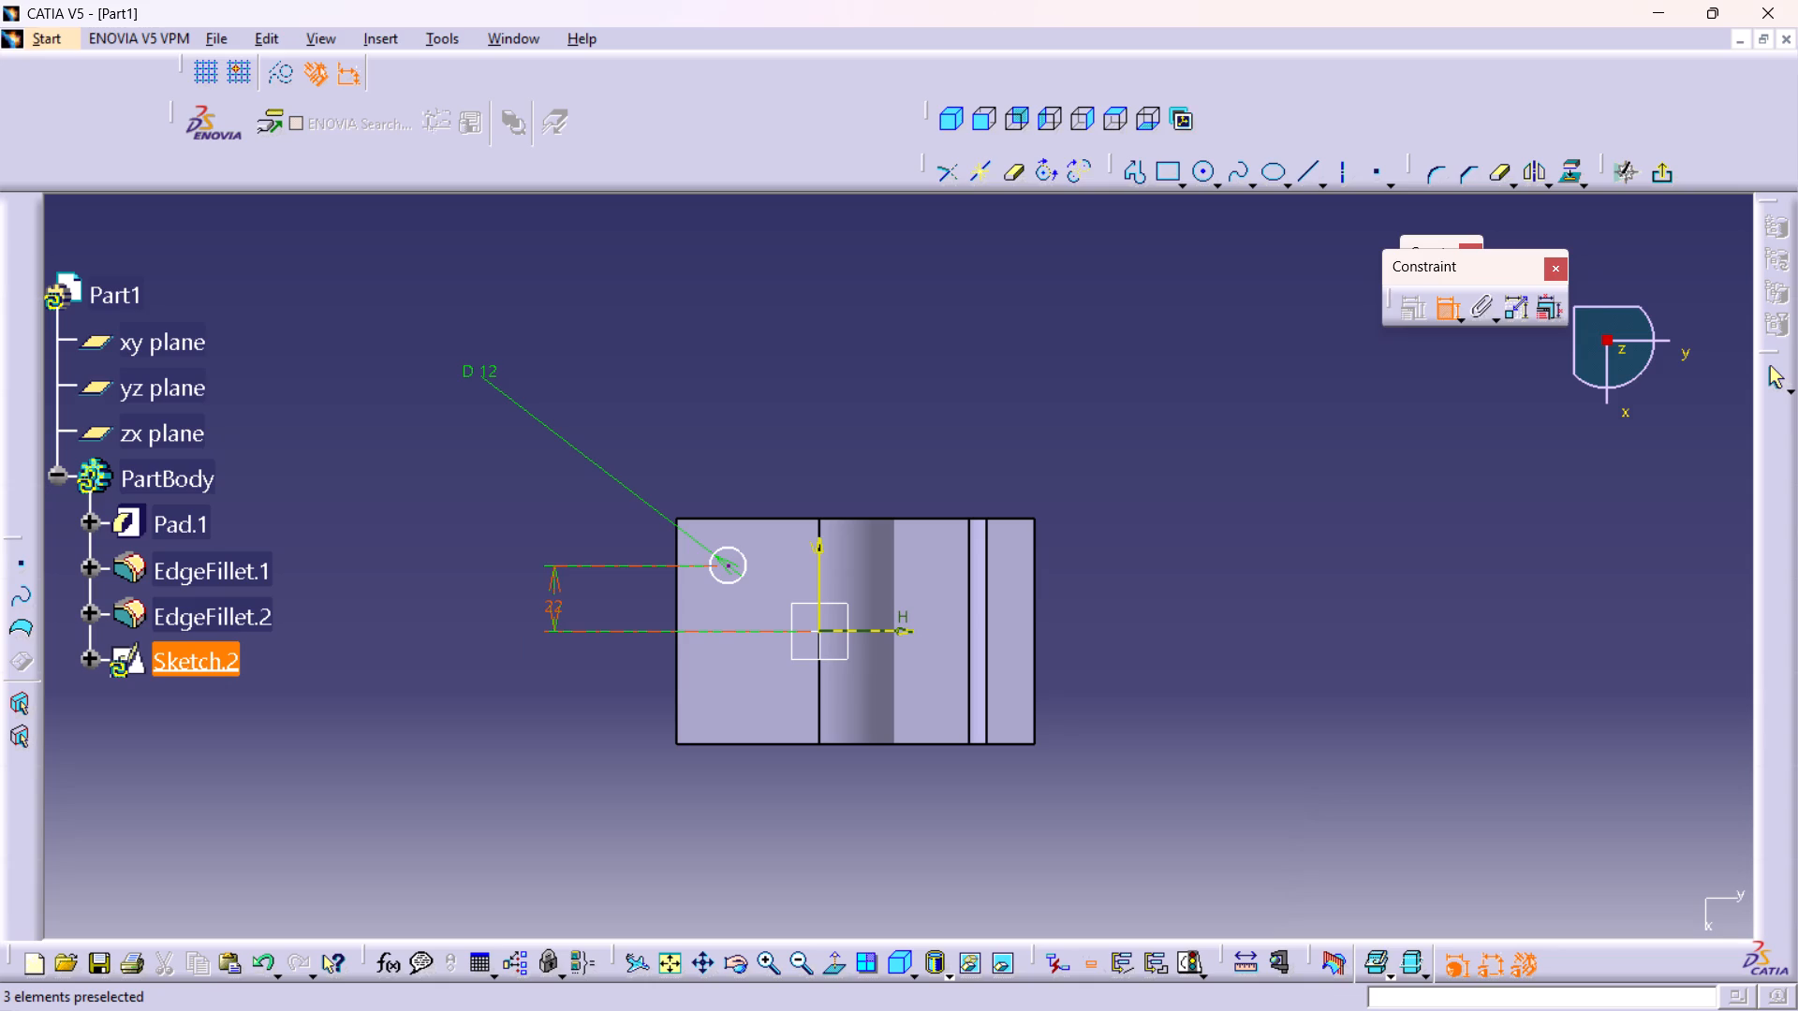
Constrain the circle to 12 mm from the flat arm's free end edge.
click(731, 564)
click(675, 596)
click(711, 405)
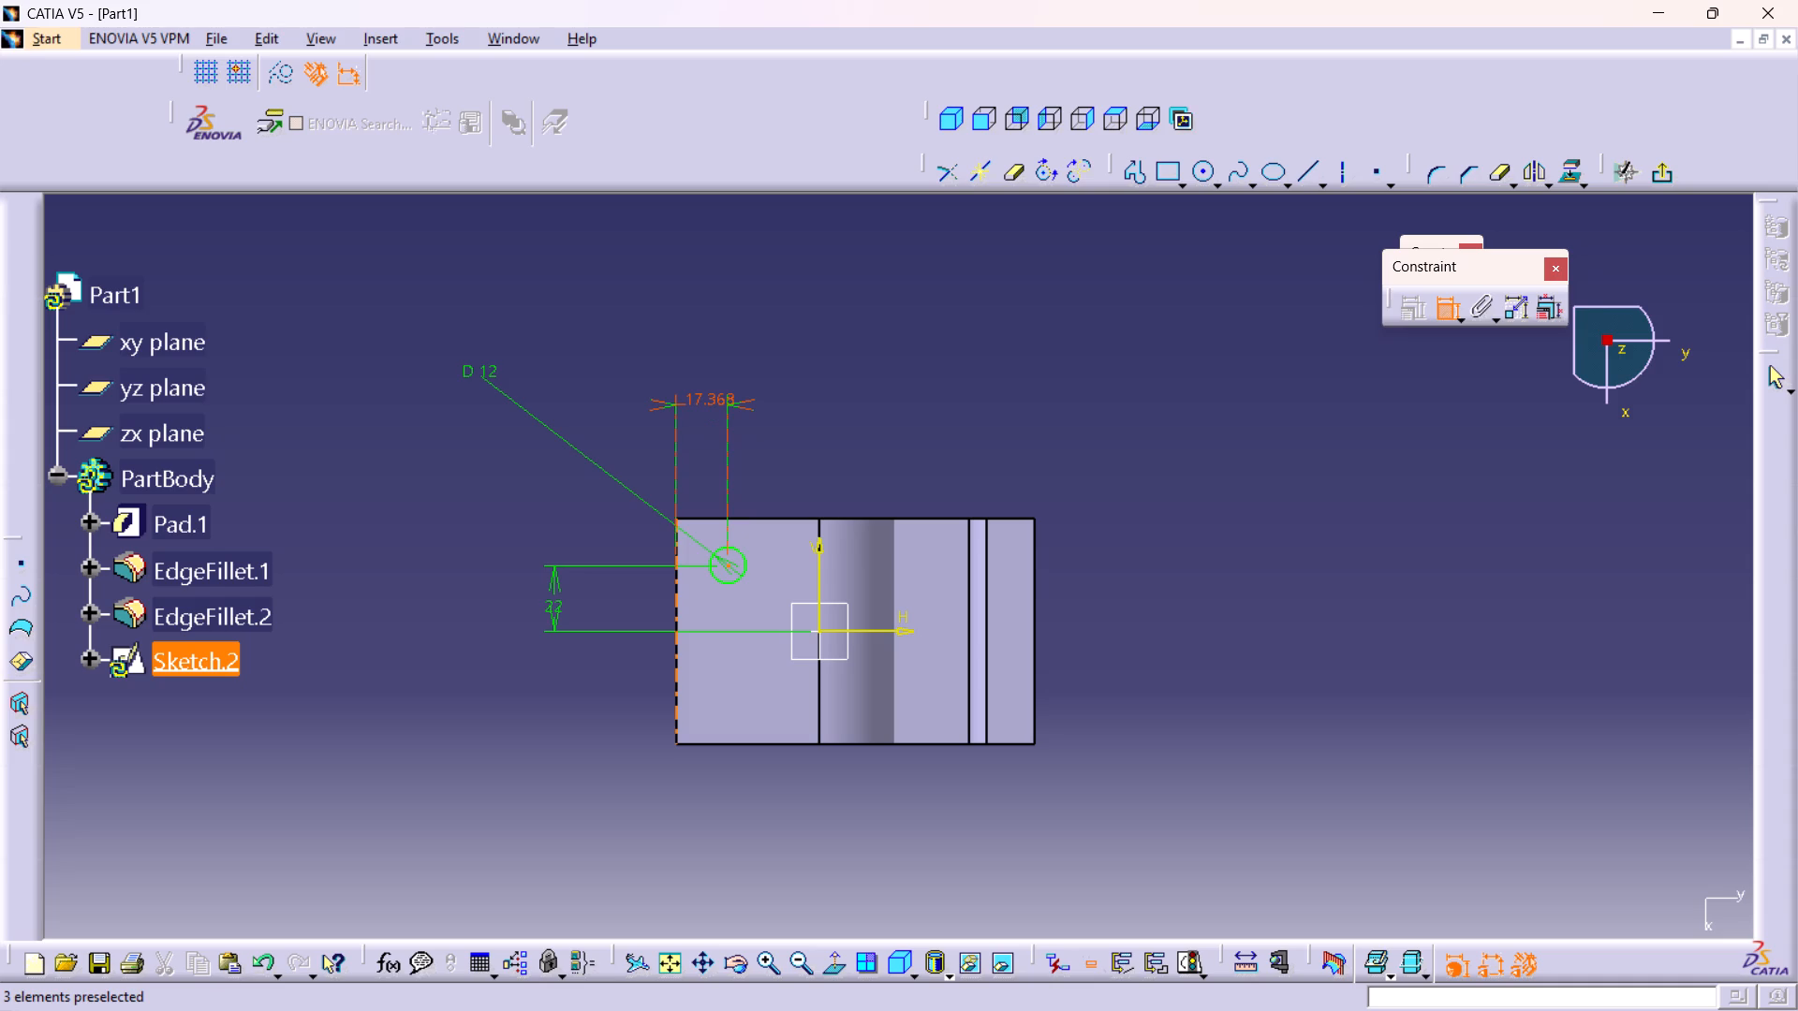
double_click(704, 398)
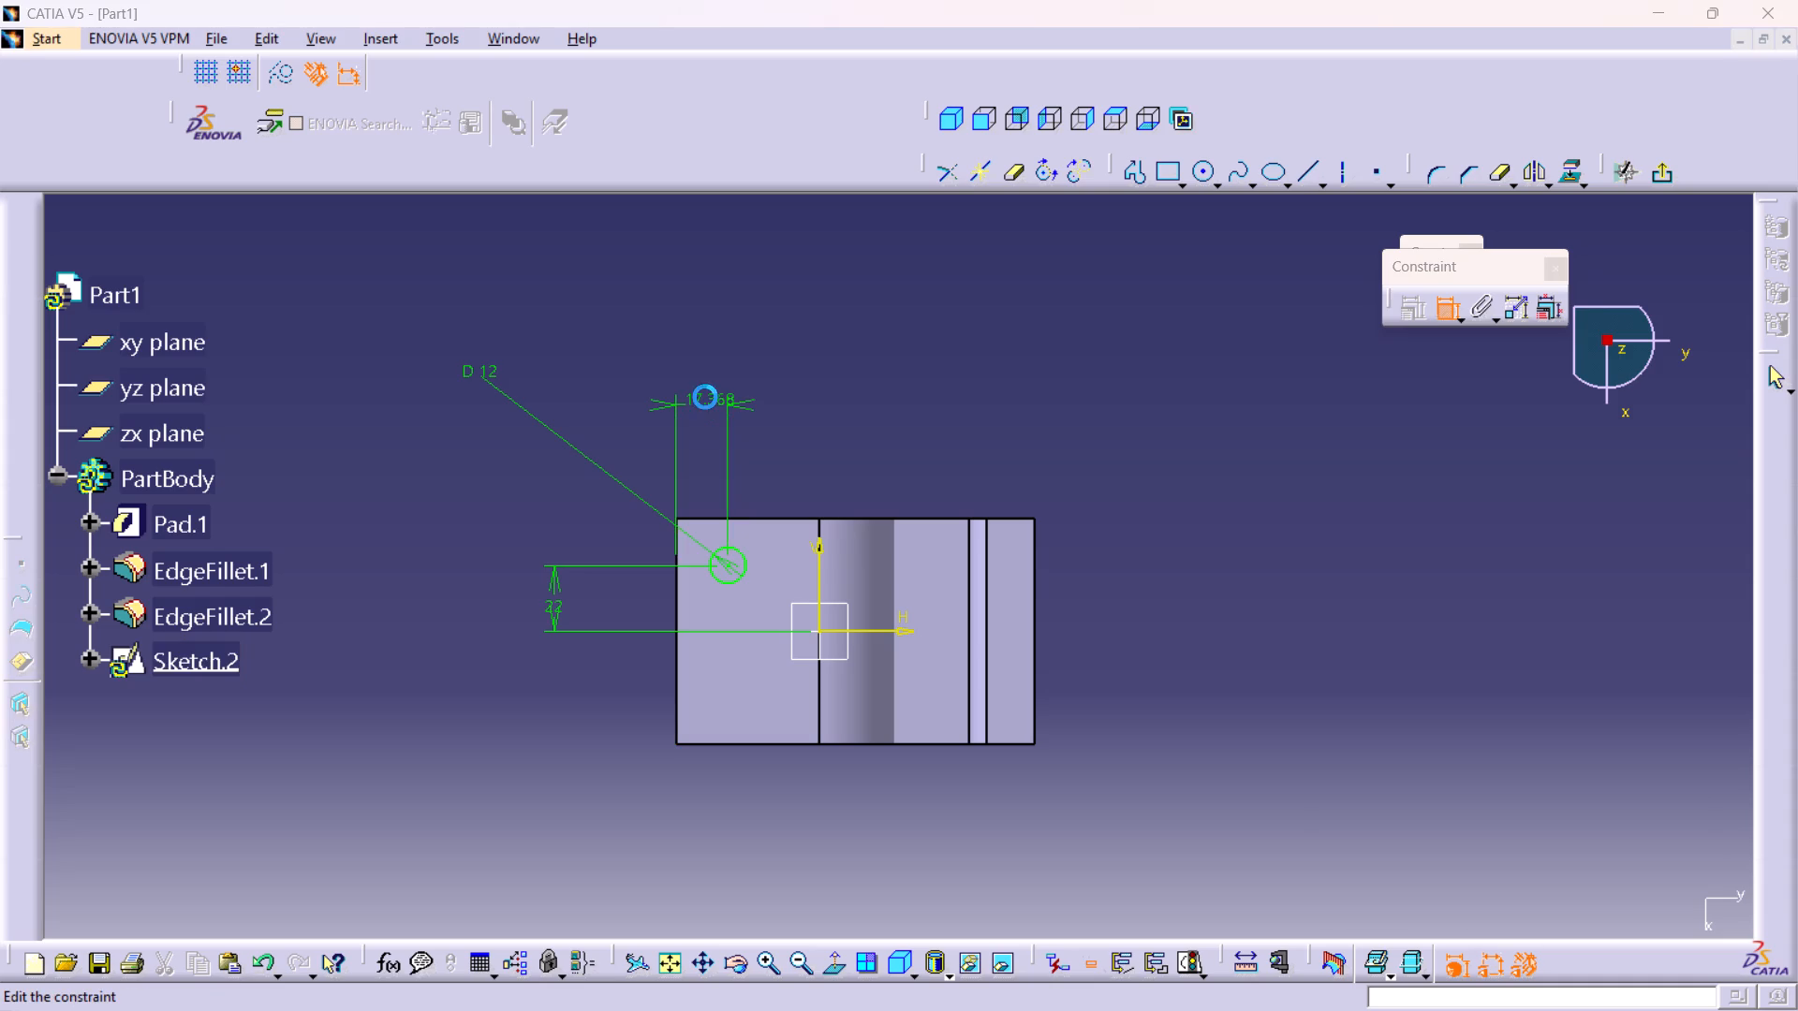
text(12)
key(Return)
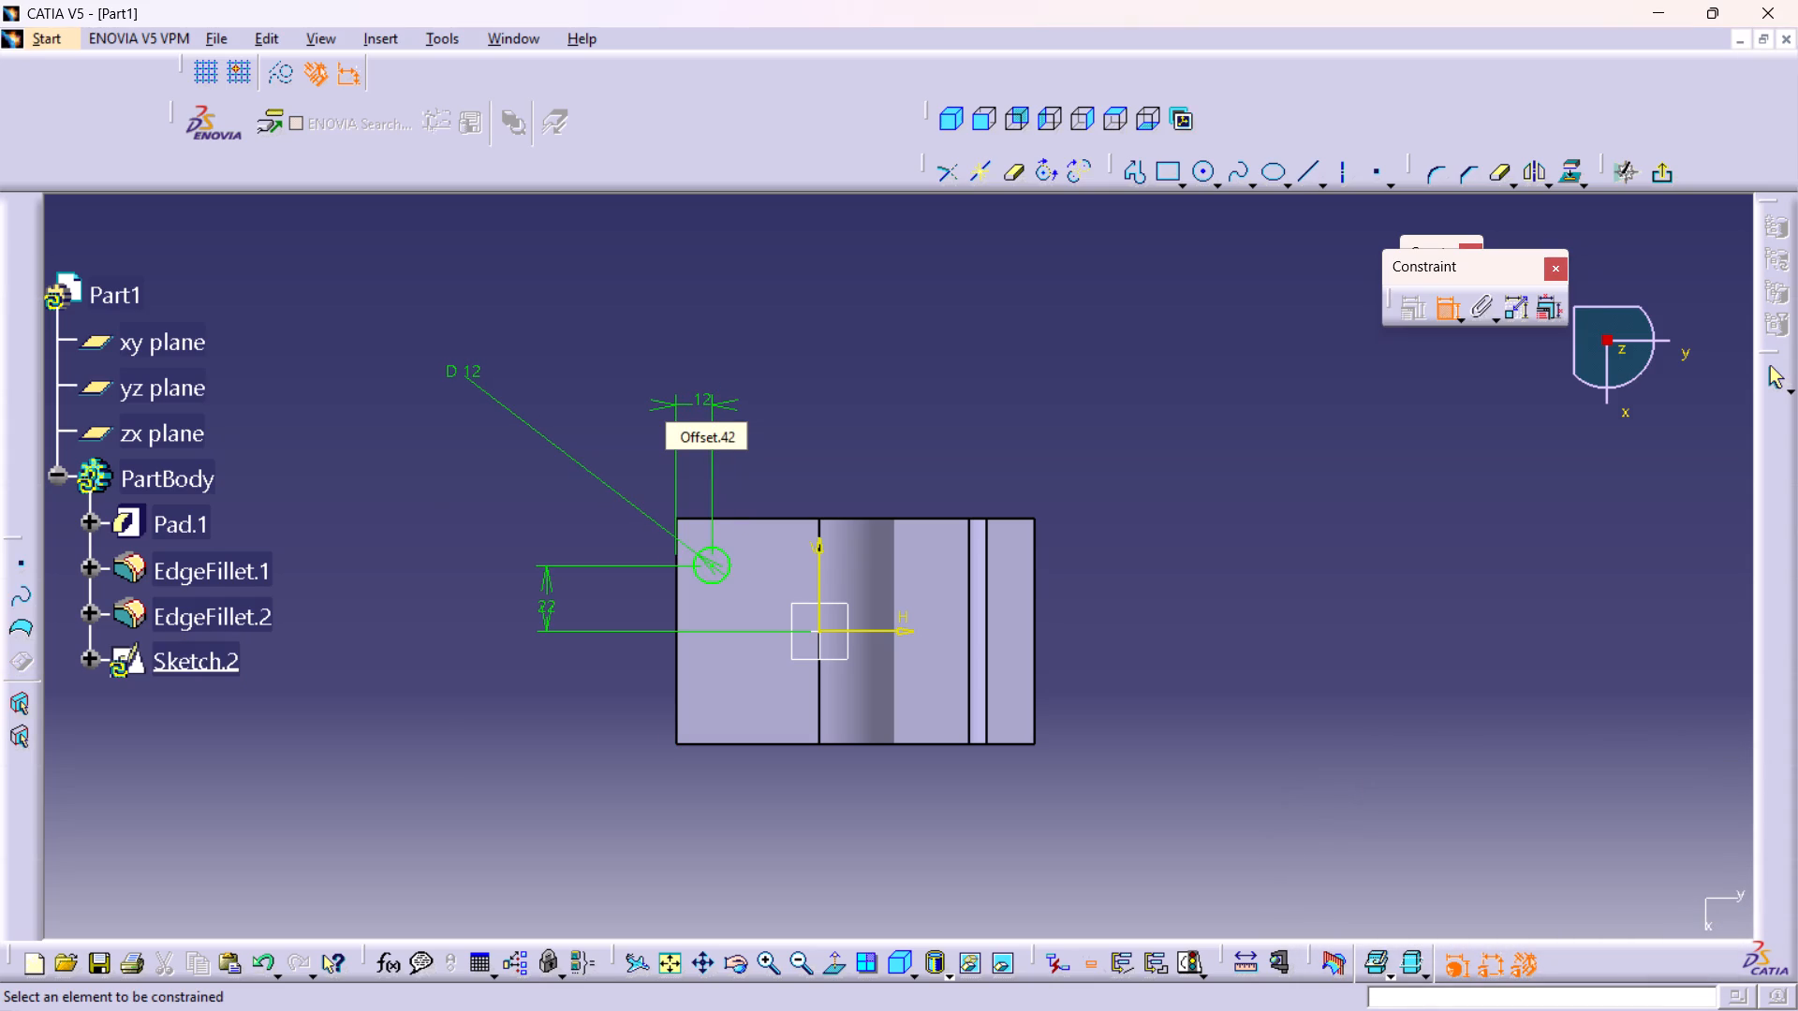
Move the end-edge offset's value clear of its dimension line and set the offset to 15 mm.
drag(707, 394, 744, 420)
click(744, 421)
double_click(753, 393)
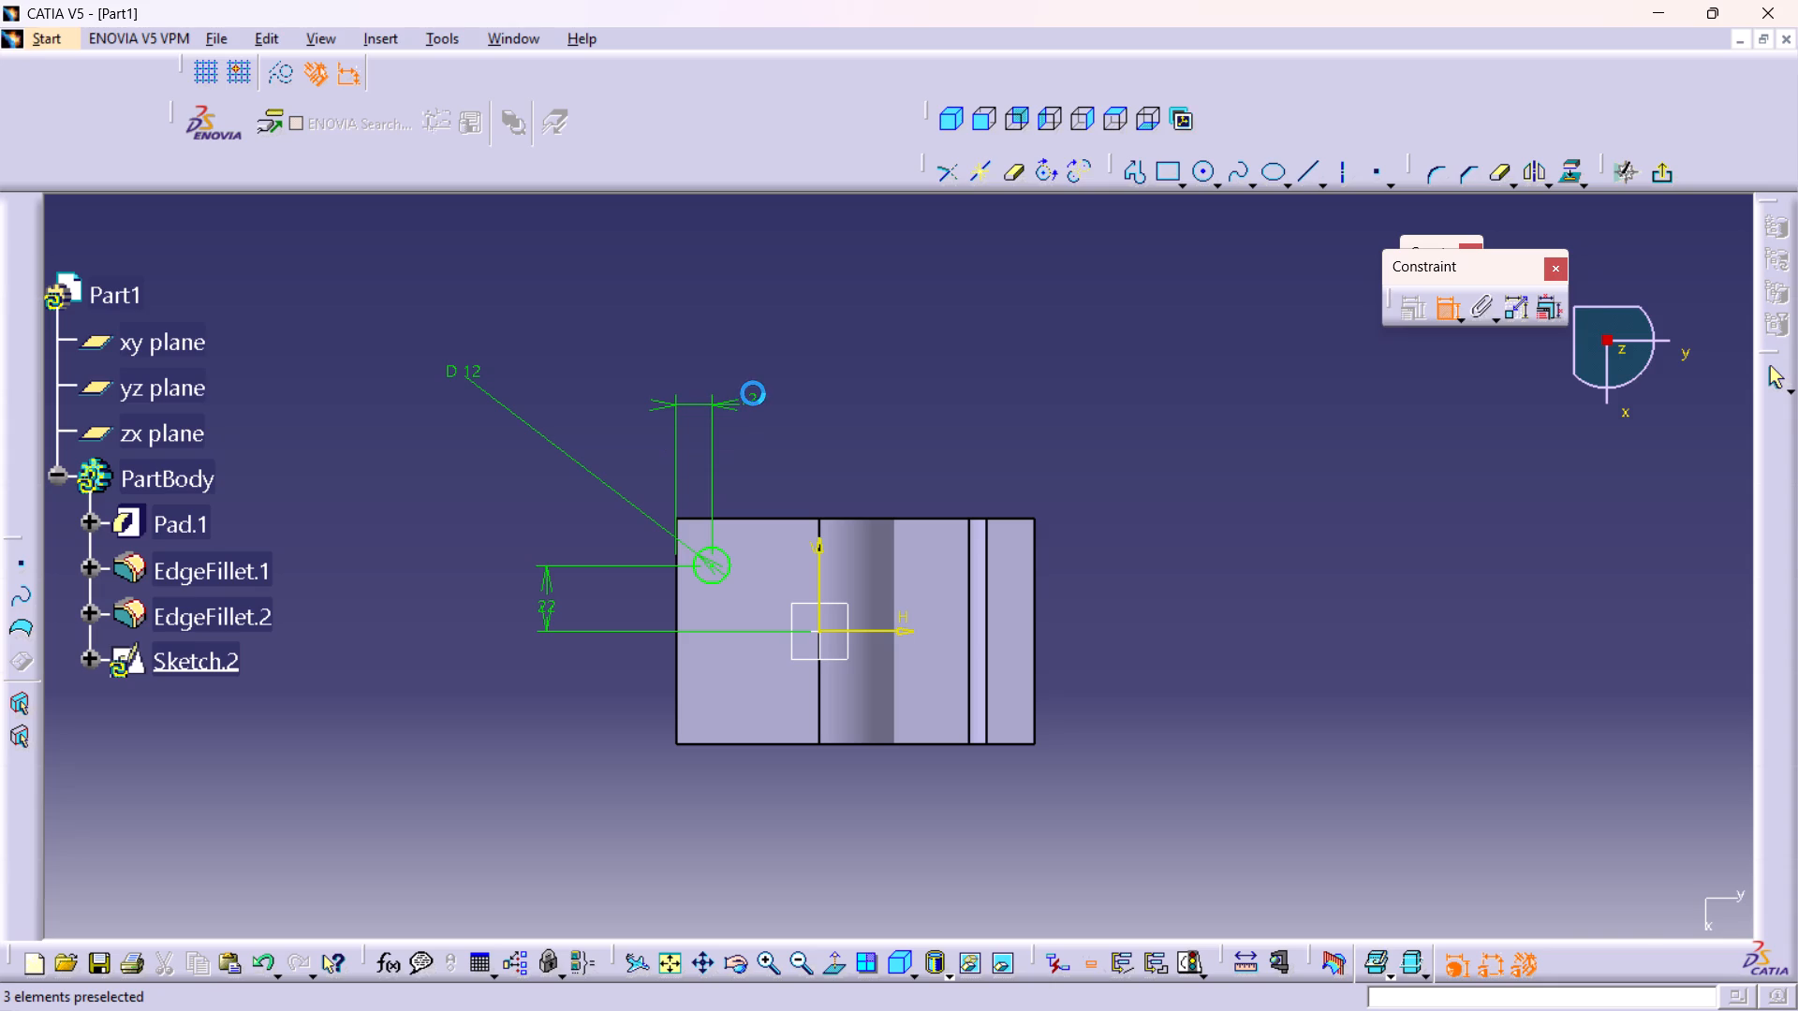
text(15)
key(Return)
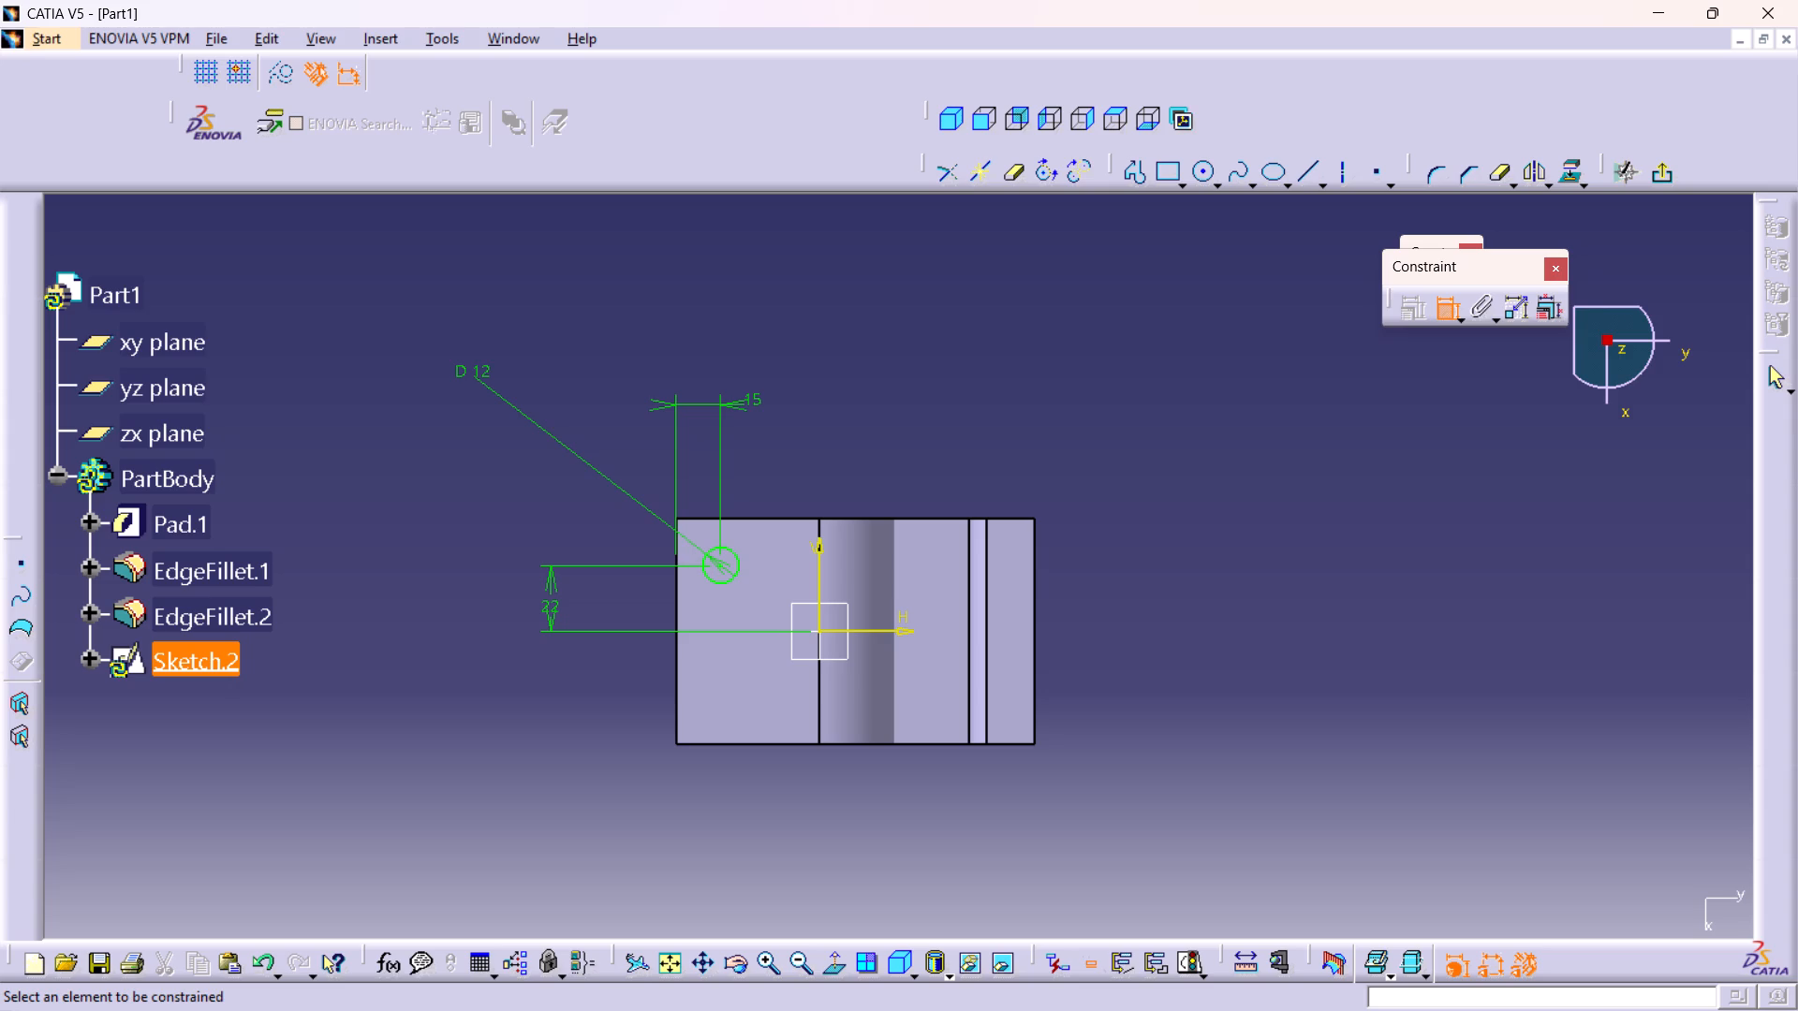
Set the circle's offset from the flat arm's end edge to 16 mm.
double_click(759, 401)
text(16)
key(Return)
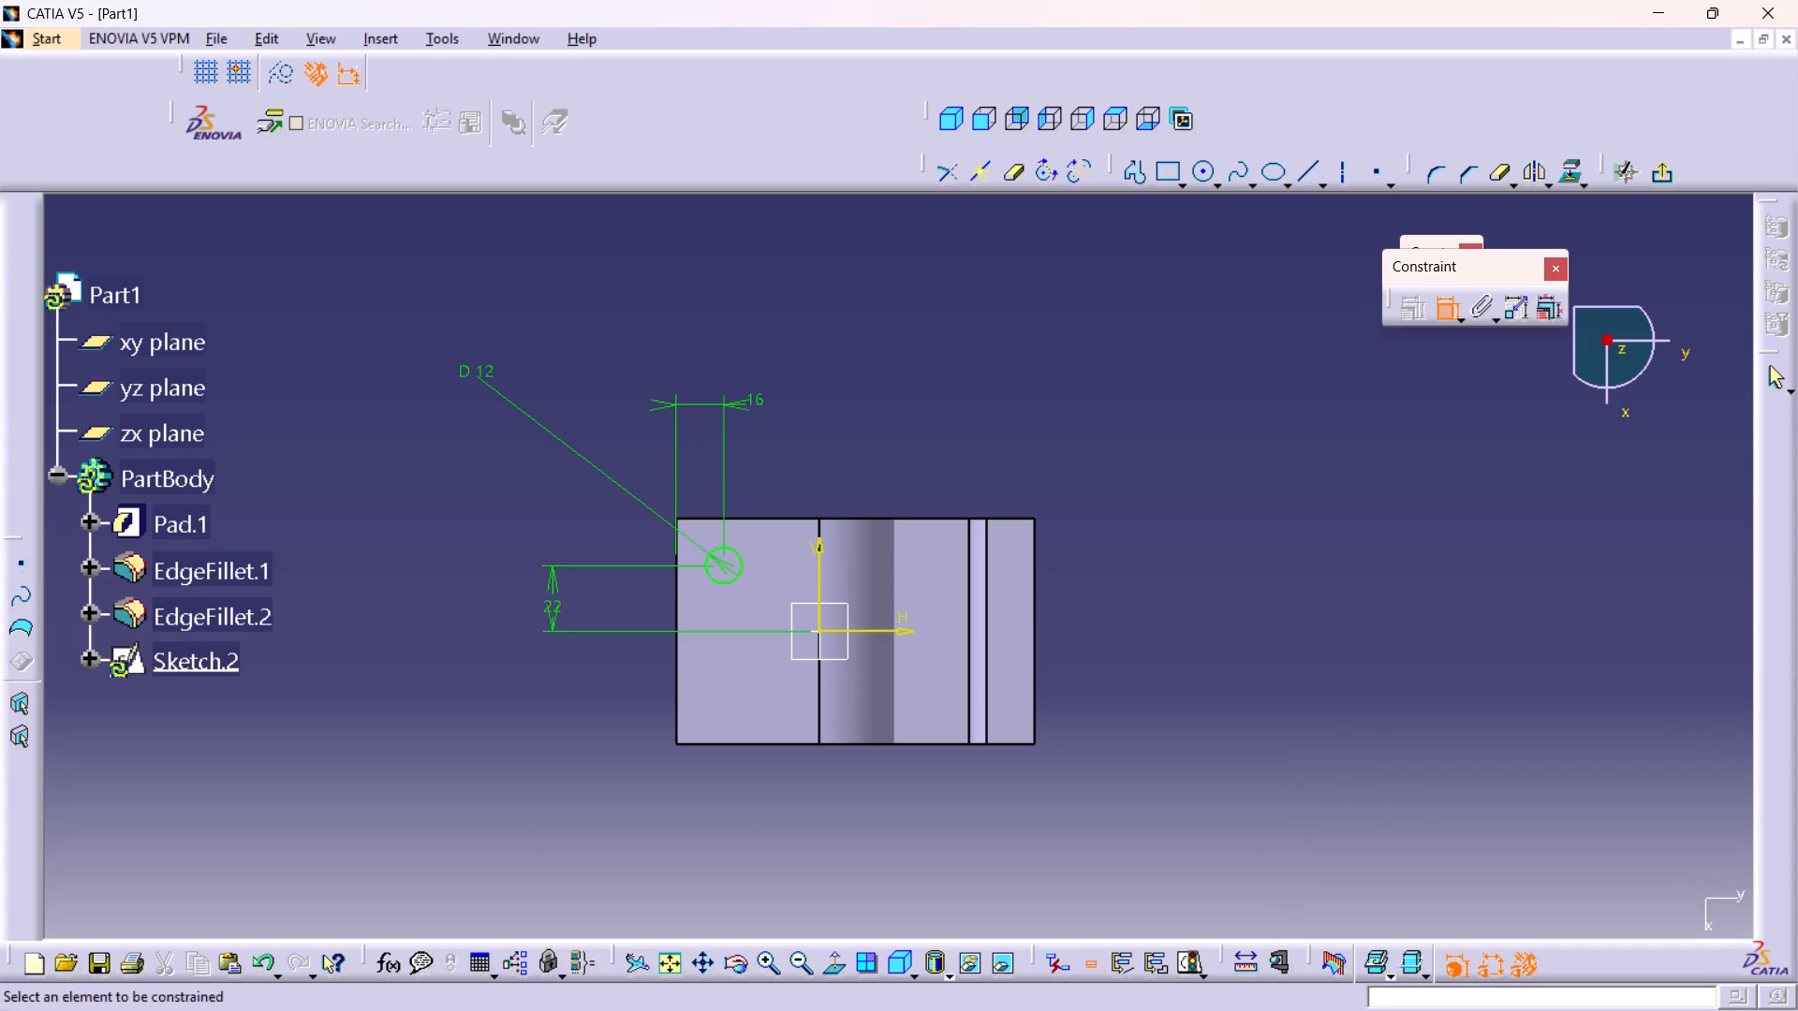
click(1453, 300)
Mirror the 12 mm circle about the sketch's H axis and exit the sketch.
click(722, 582)
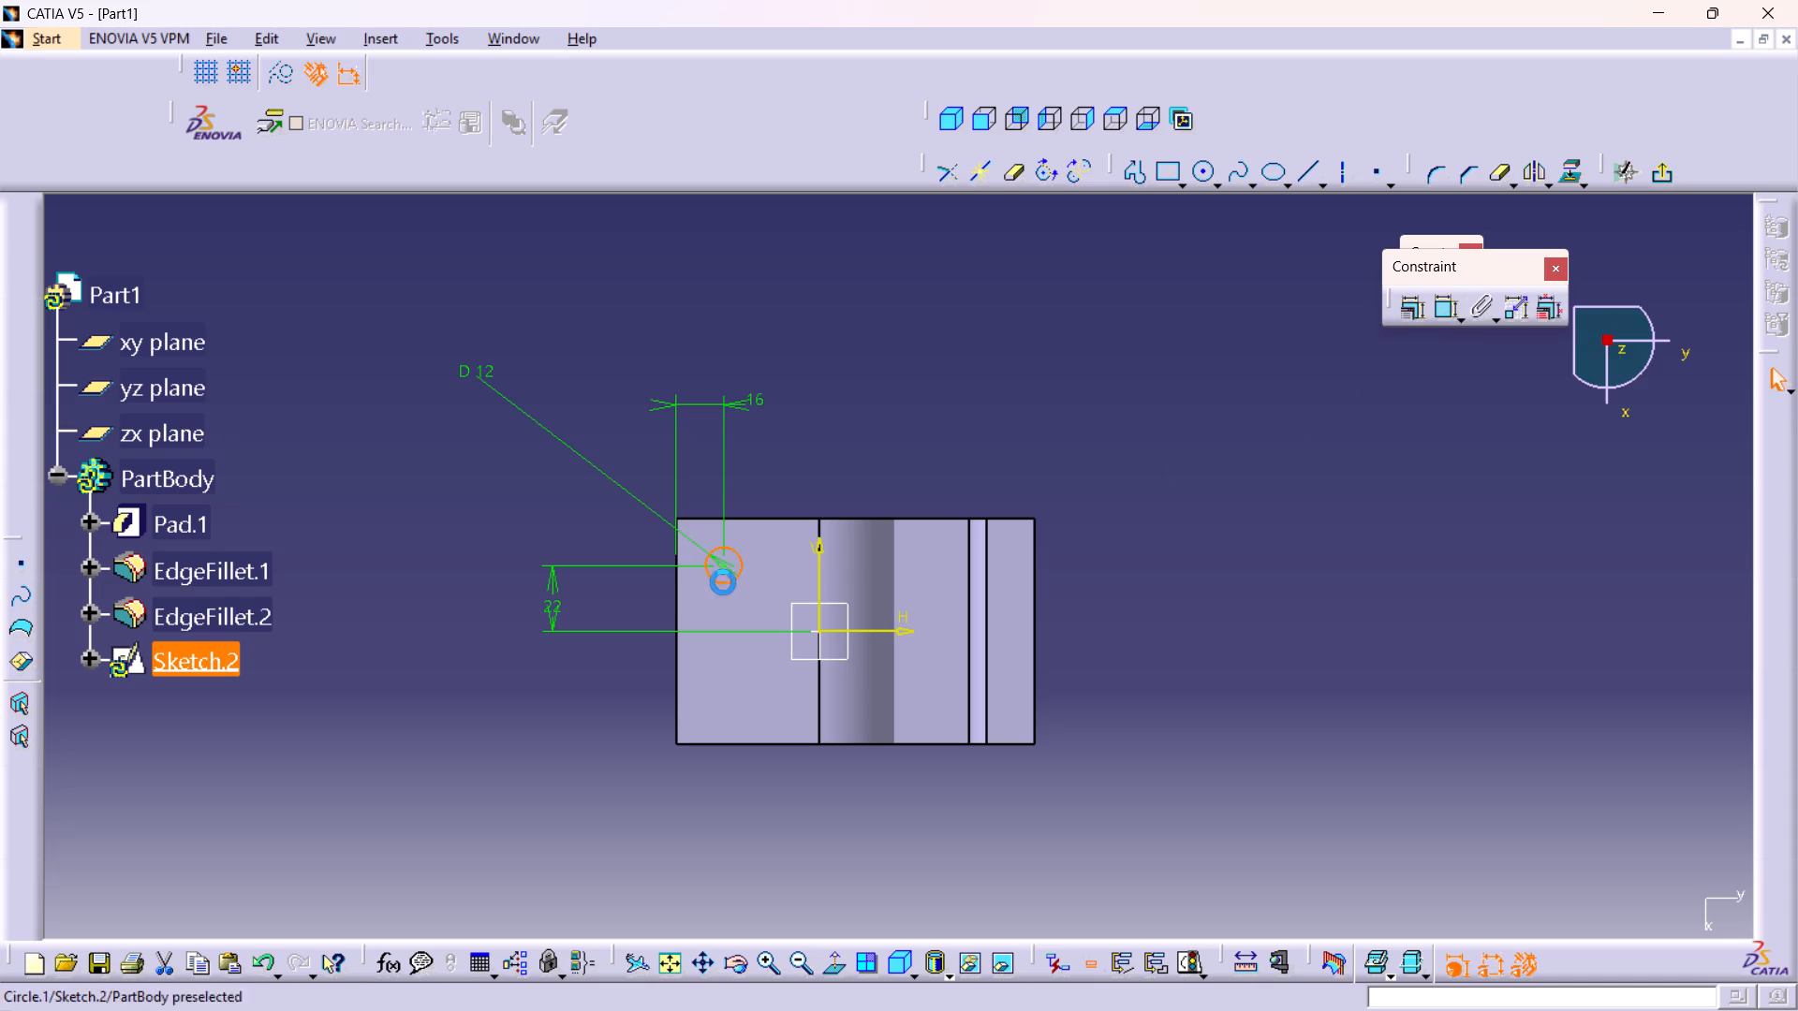
click(1537, 180)
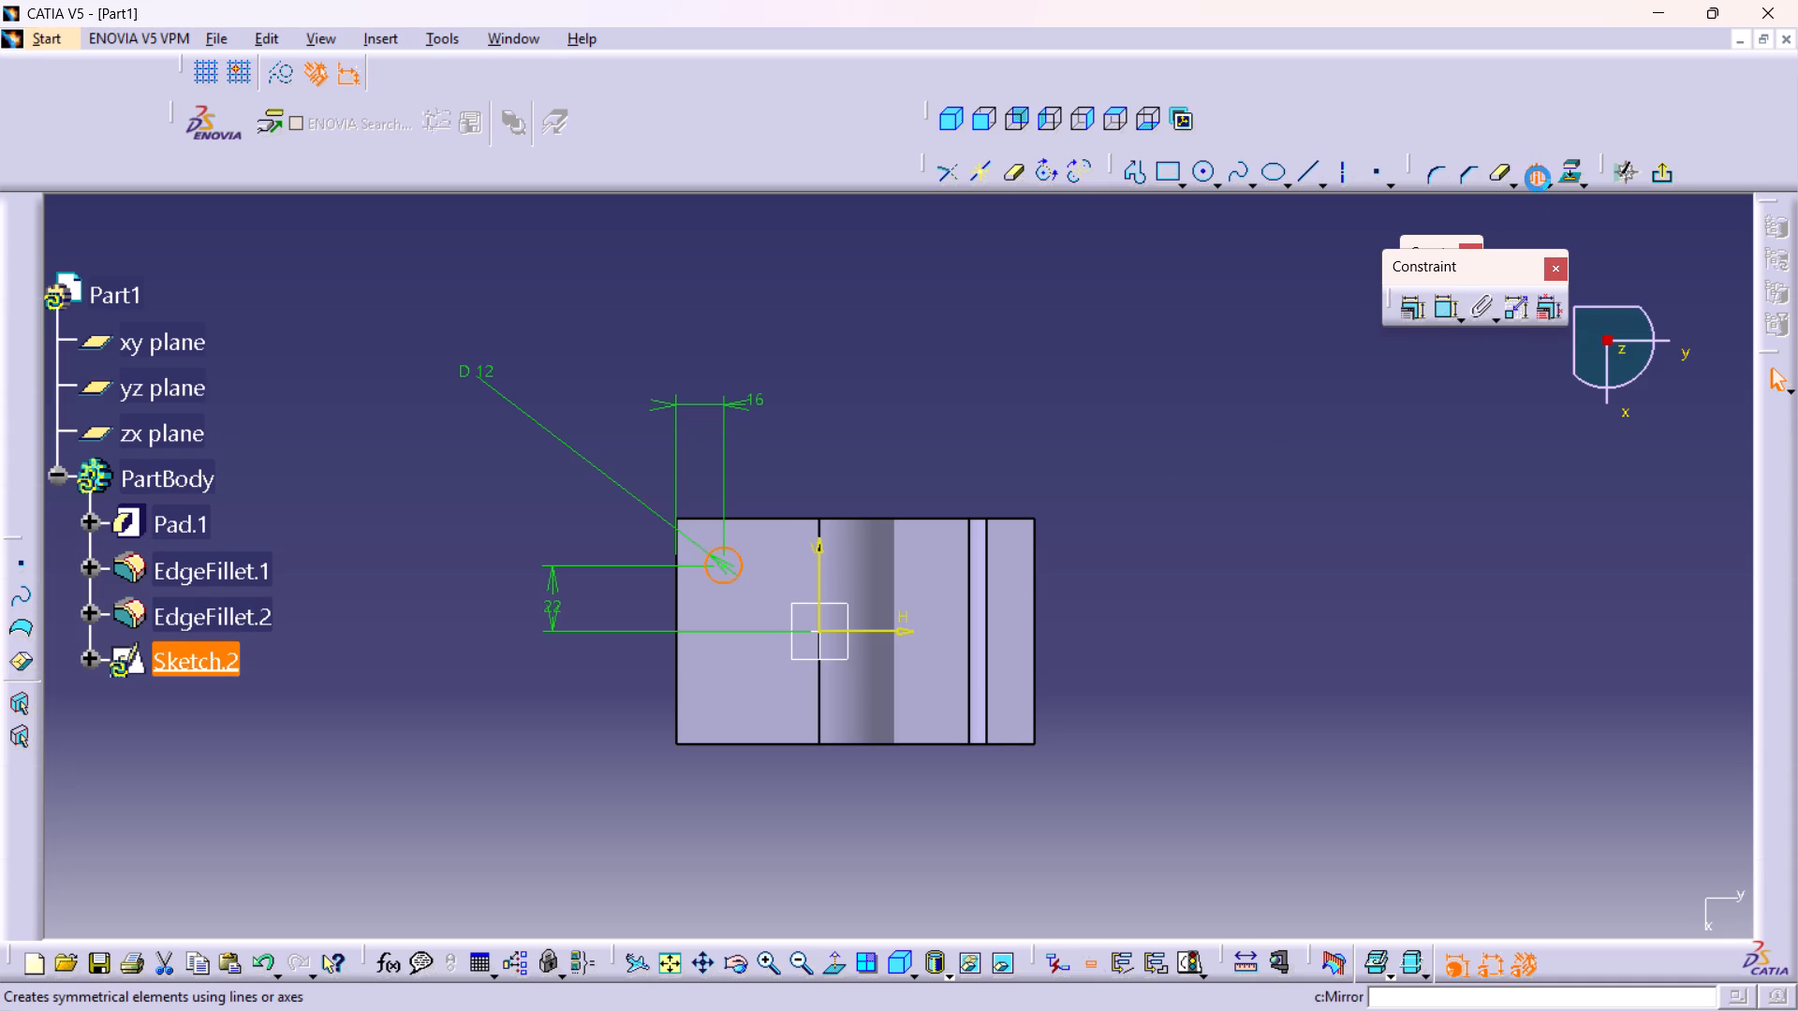
click(898, 623)
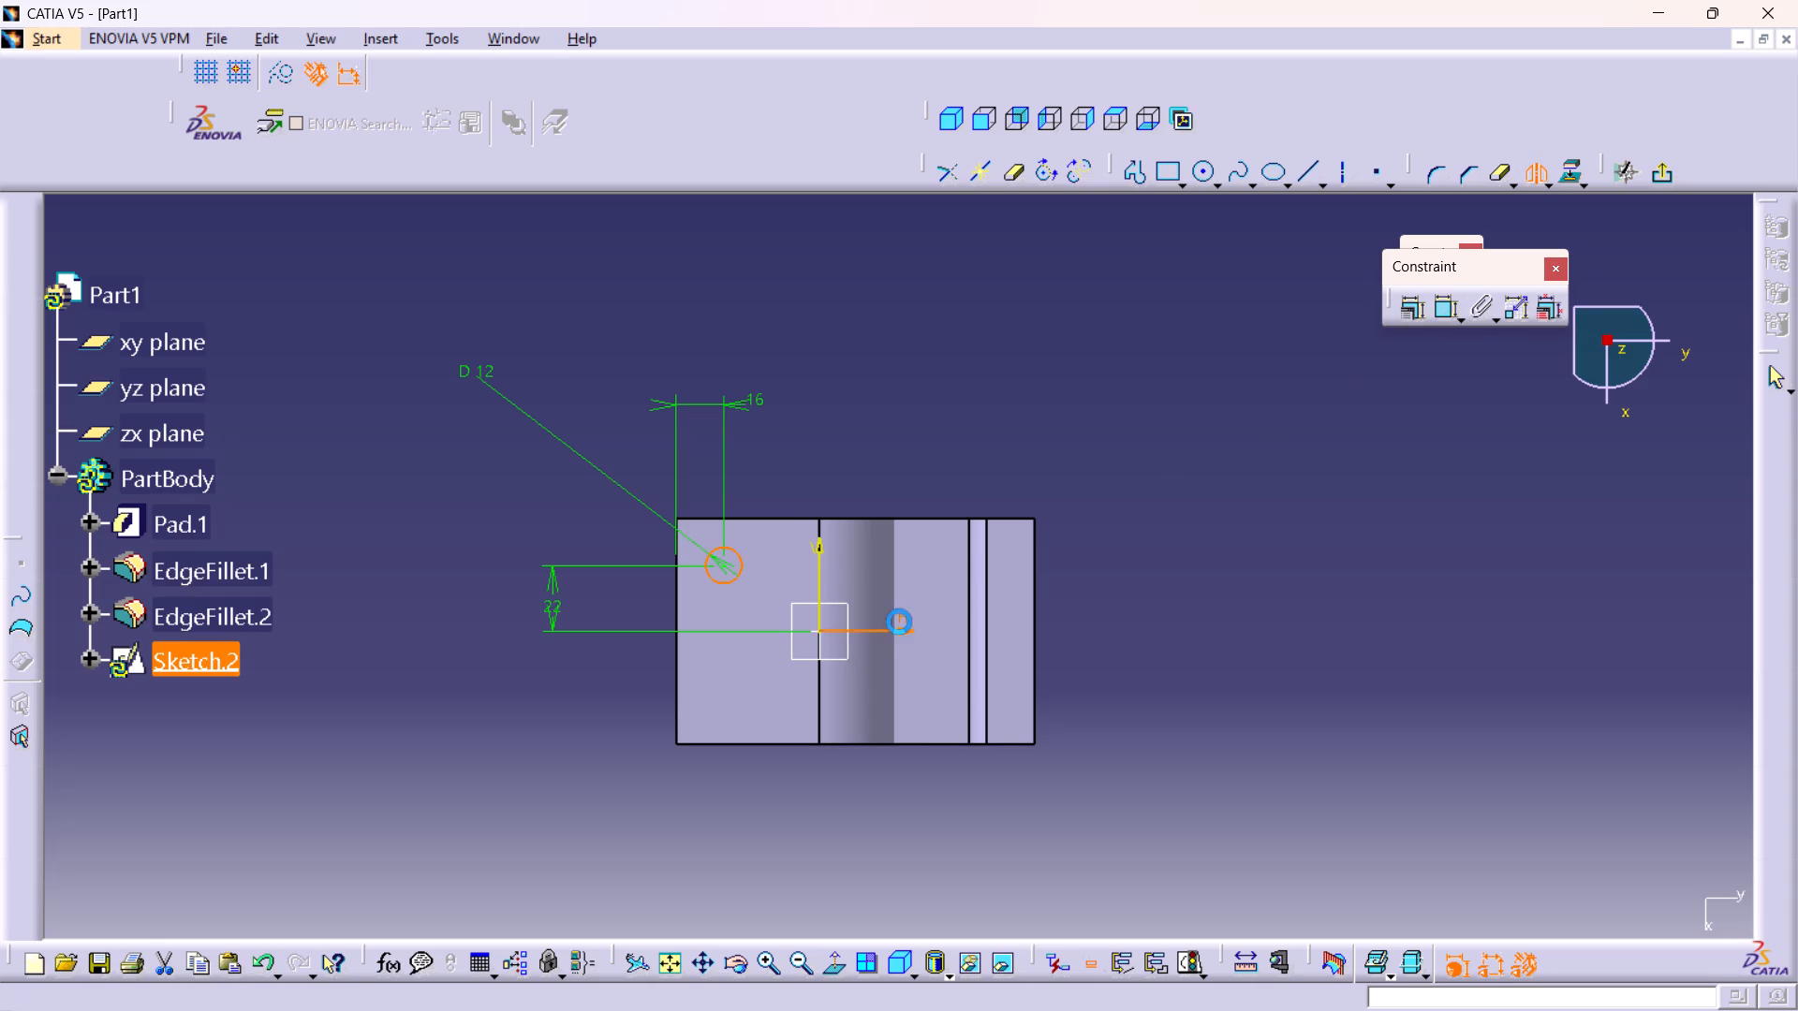
click(1664, 174)
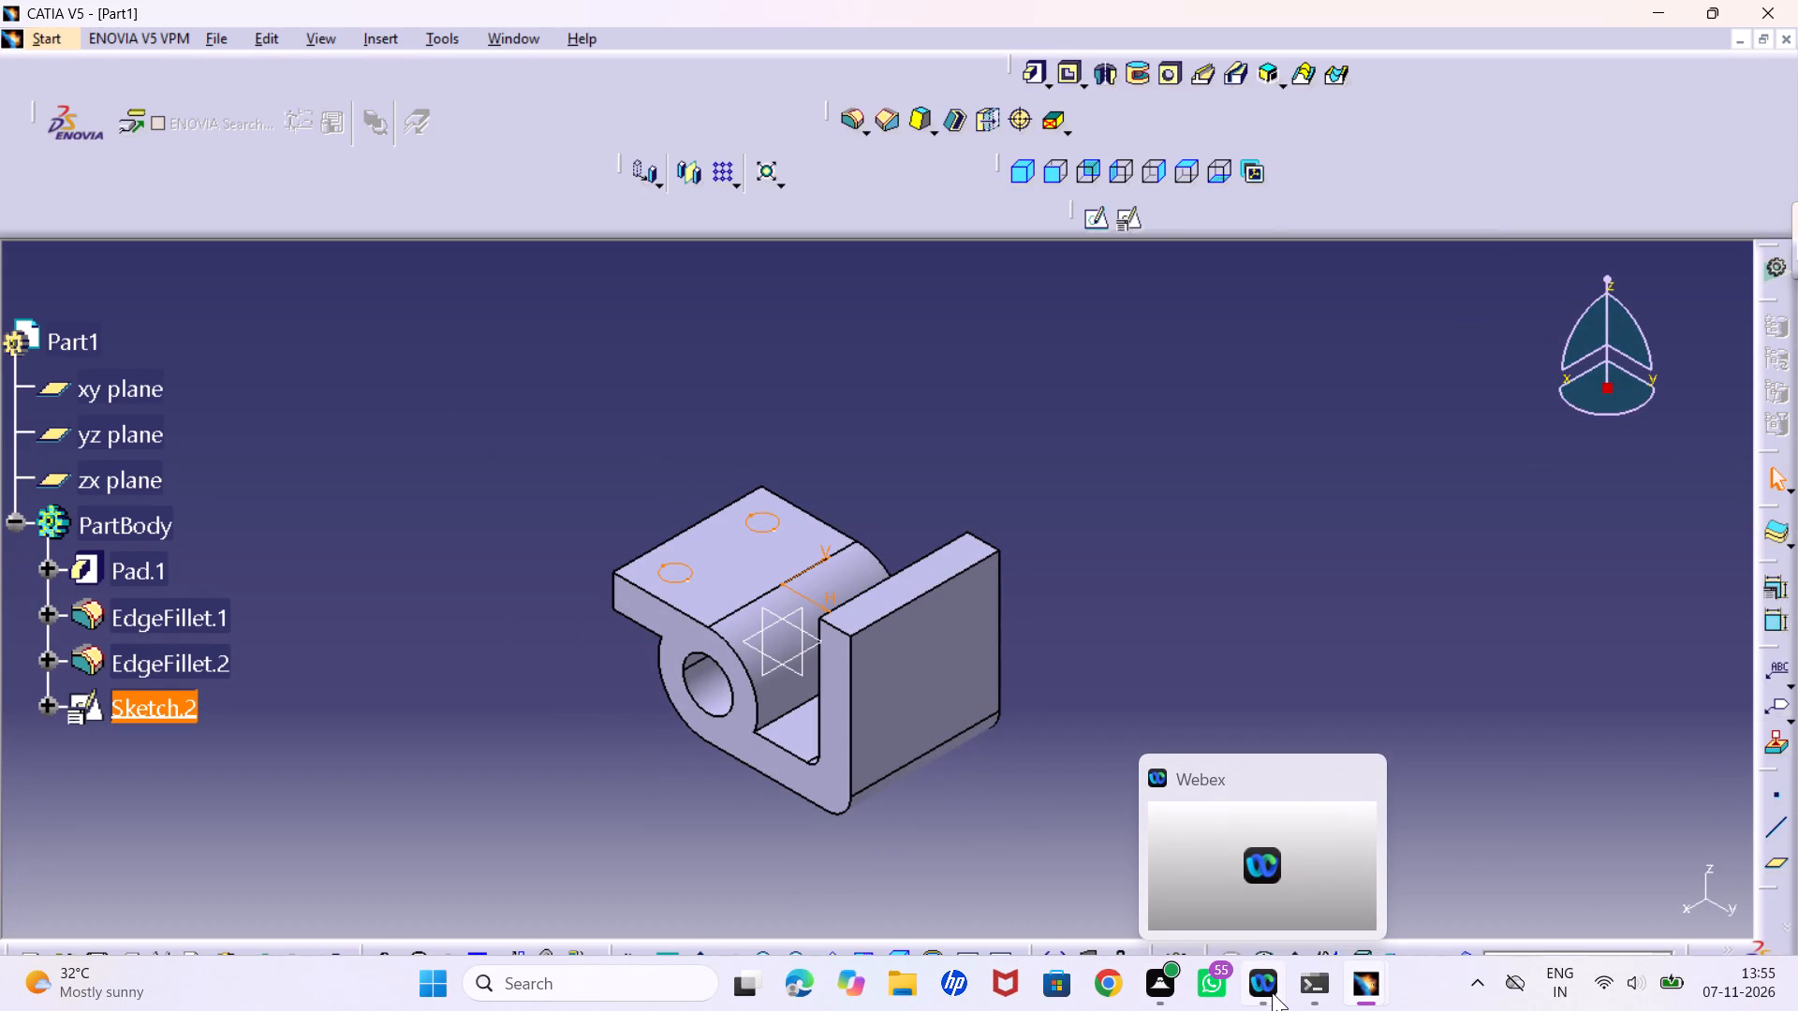
Pocket the two-circle sketch down through the flat arm with a dimension depth of 37.5 mm.
click(1075, 67)
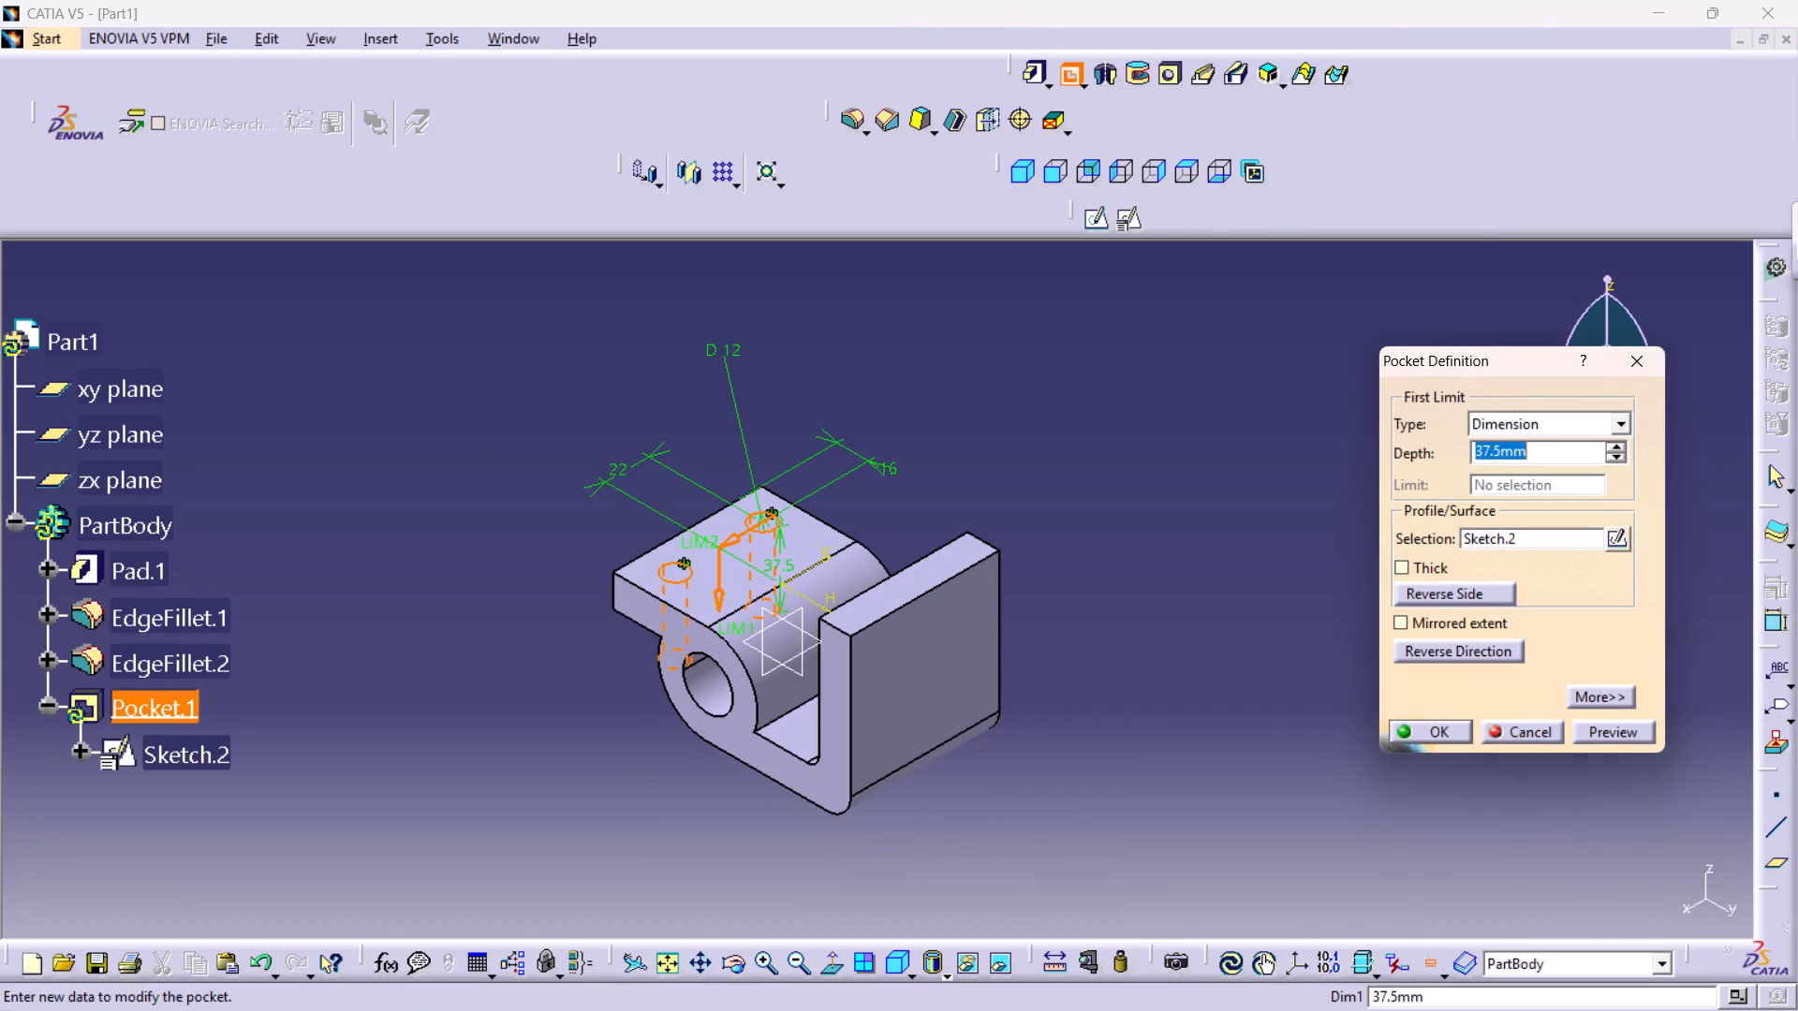
middle_drag(697, 802, 983, 714)
right_drag(697, 802, 983, 714)
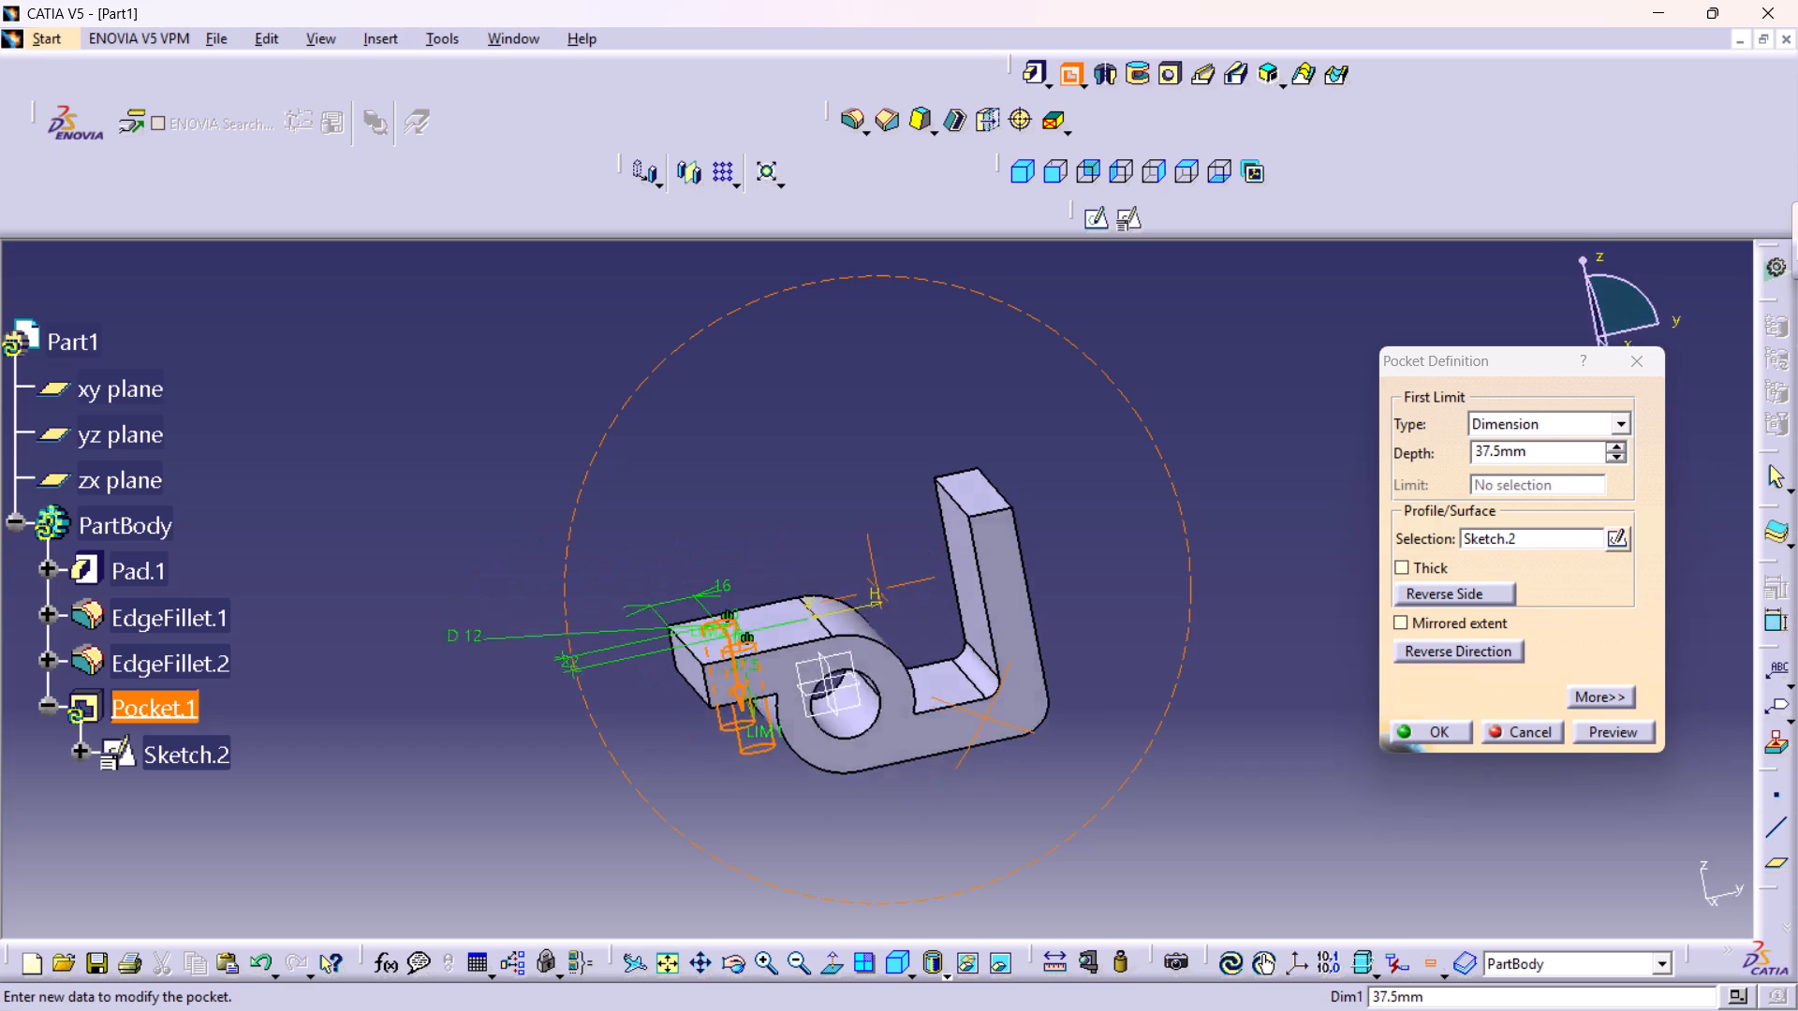
middle_drag(983, 714, 942, 684)
right_drag(983, 714, 941, 686)
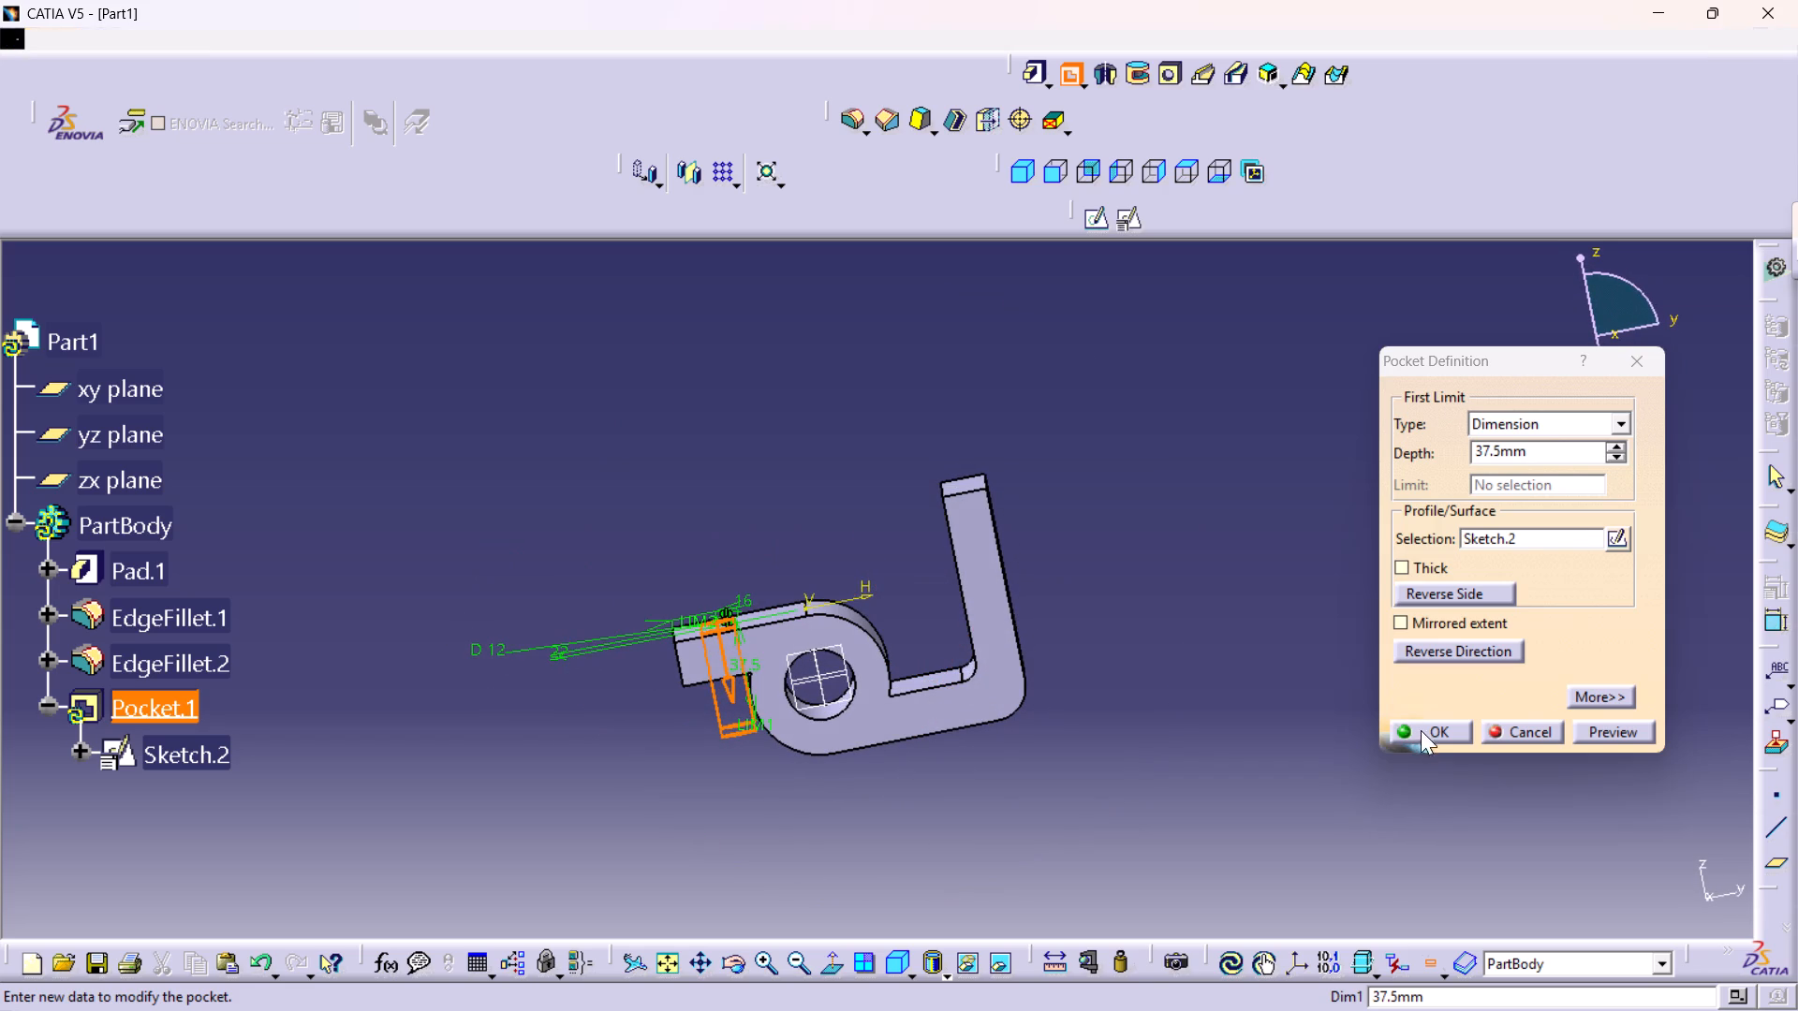
click(1421, 730)
click(1183, 709)
Create a positioned sketch on the outer face of the upright arm.
middle_drag(1182, 604, 1132, 709)
right_drag(1170, 623, 1132, 709)
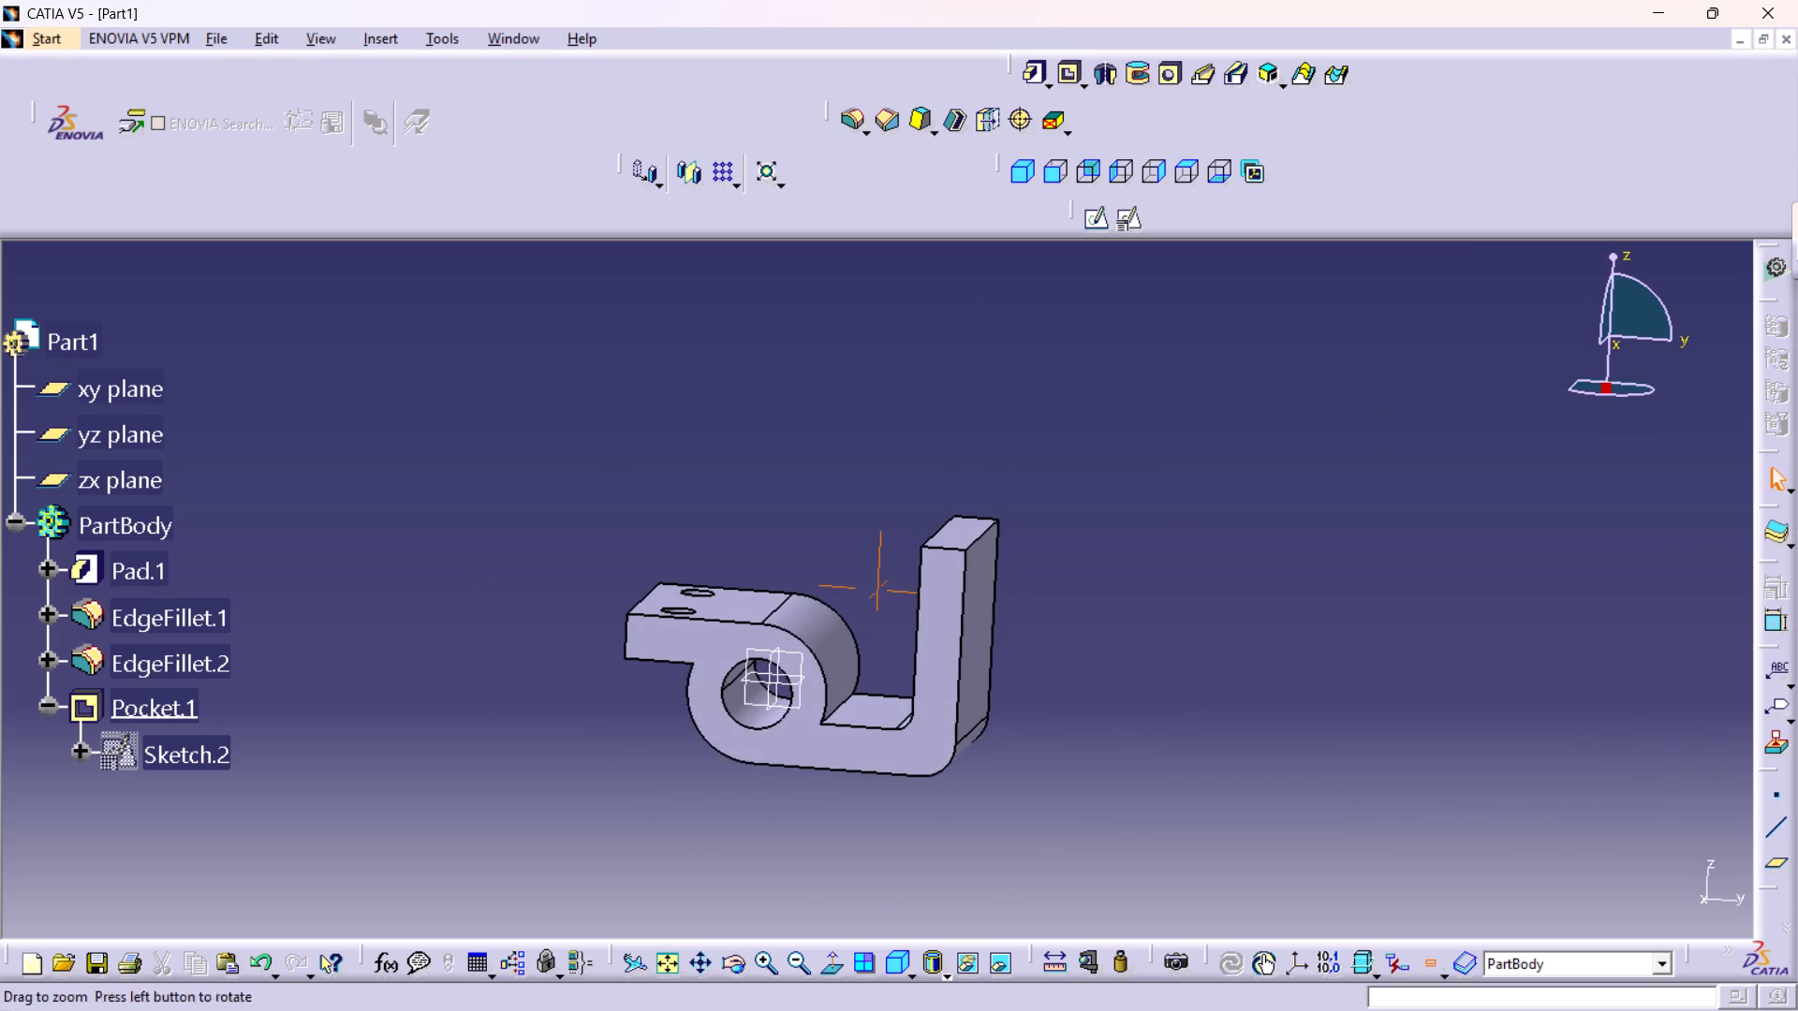
middle_drag(706, 696, 648, 789)
right_drag(706, 696, 648, 789)
click(964, 672)
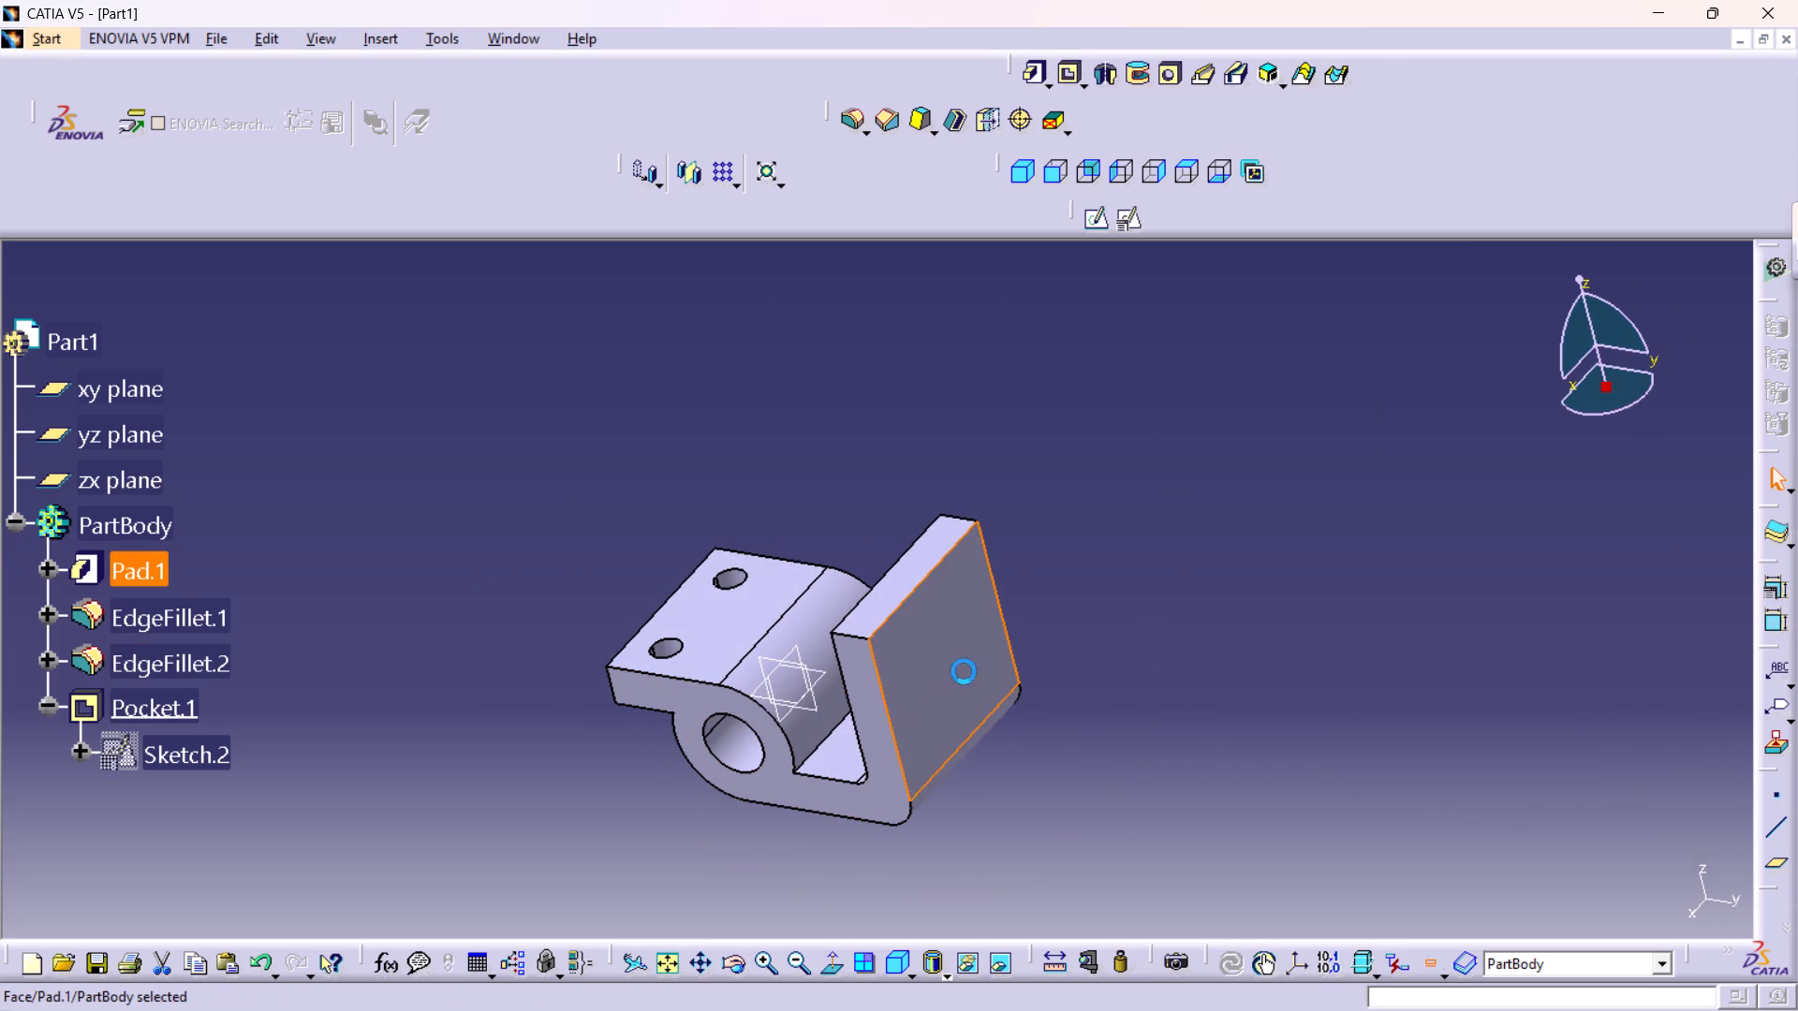
click(1133, 218)
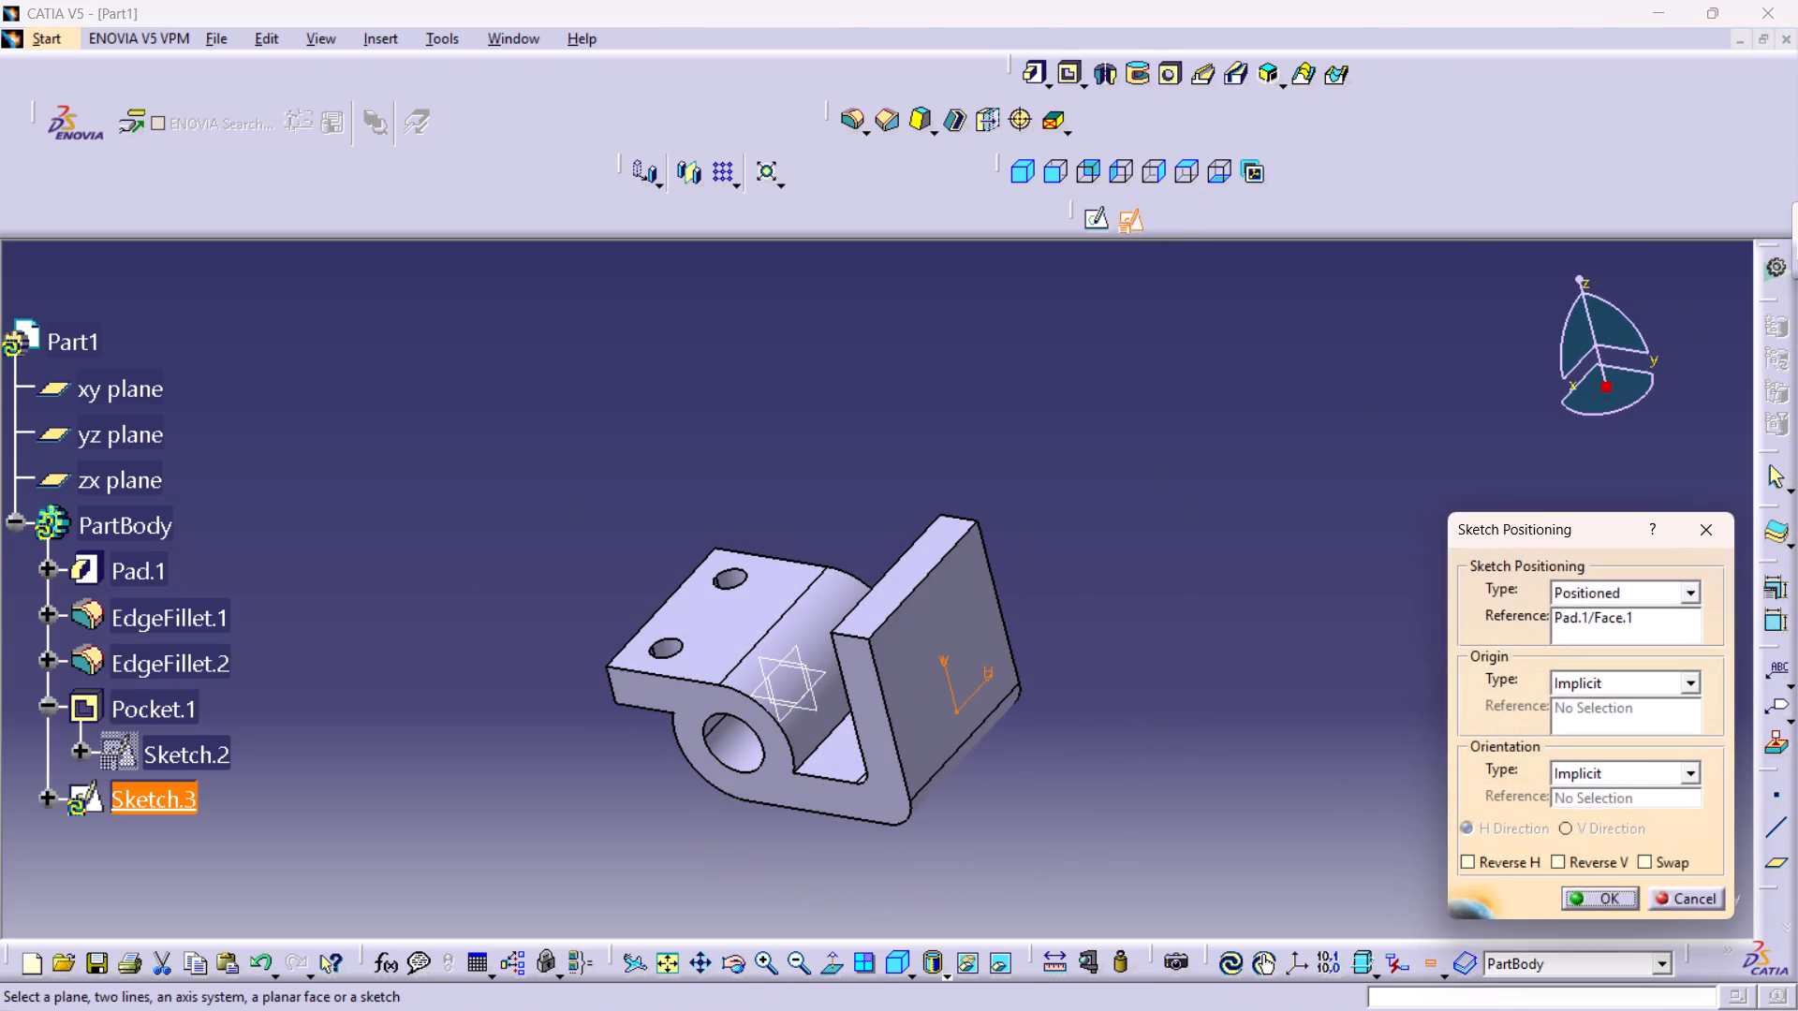
click(1596, 895)
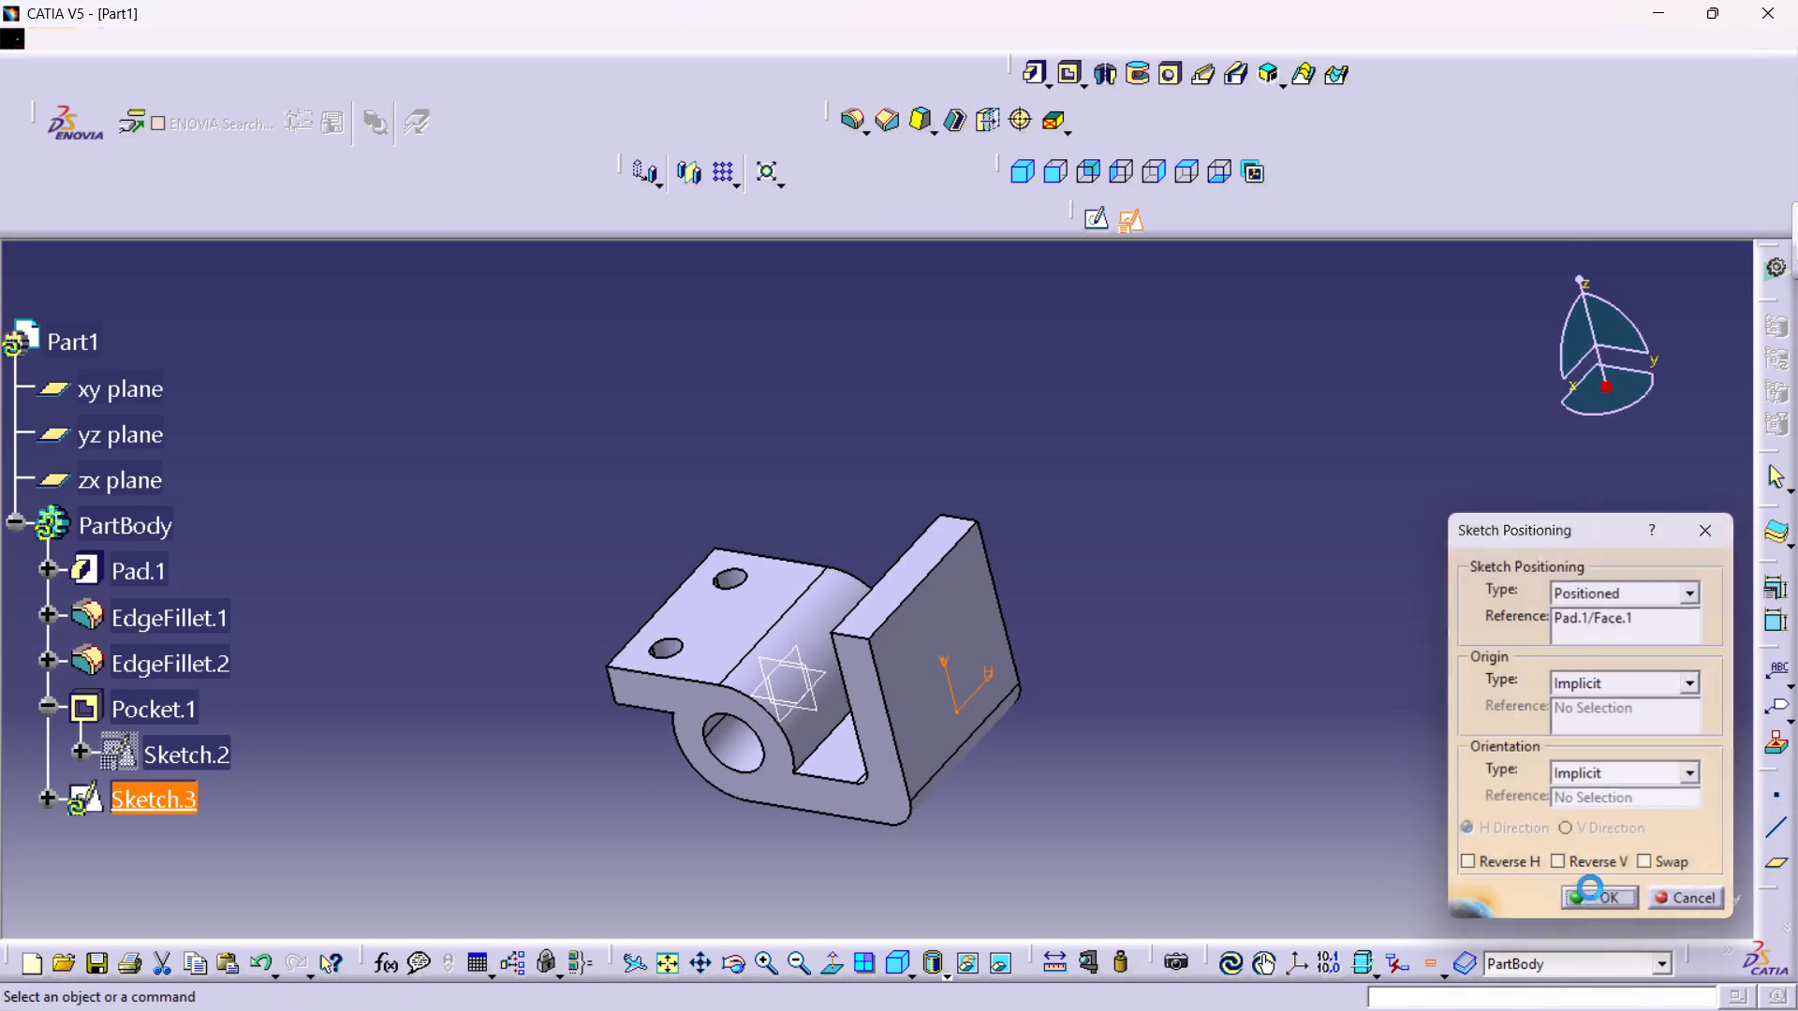
middle_drag(1197, 526, 1140, 424)
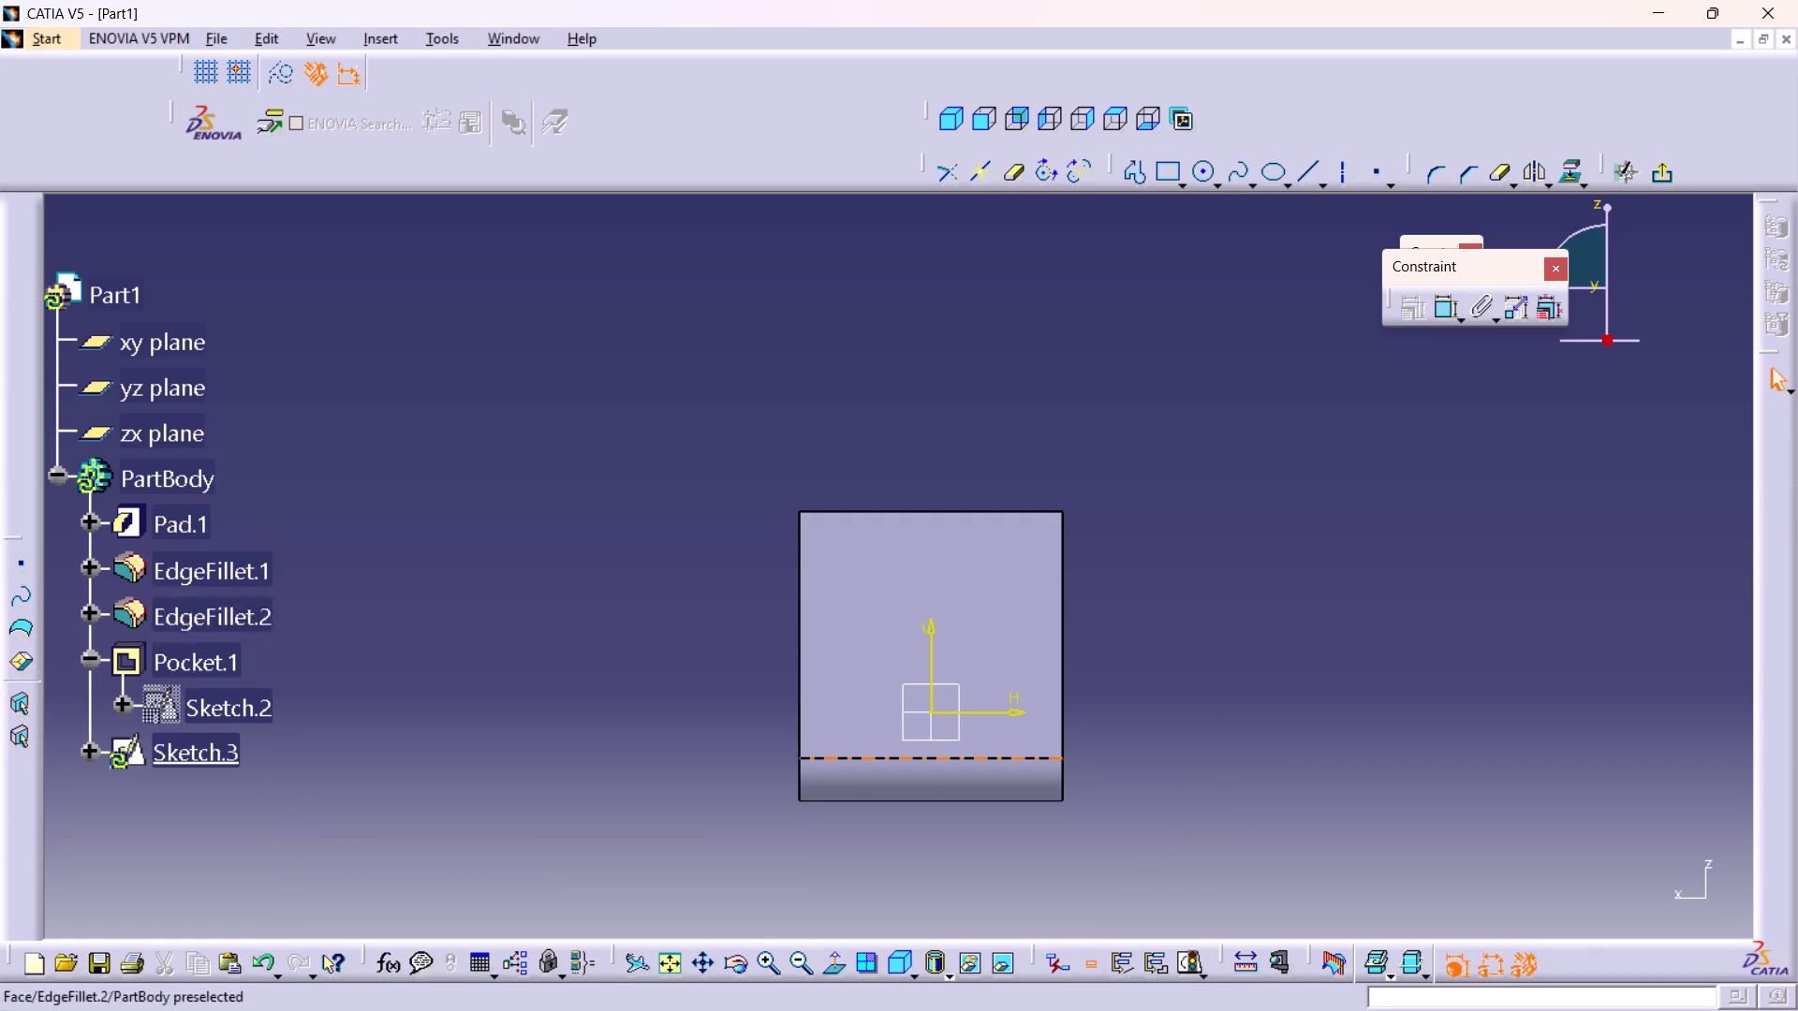
Sketch a circle near an upper corner of the upright arm's face and dimension its diameter to 12 mm.
click(1203, 174)
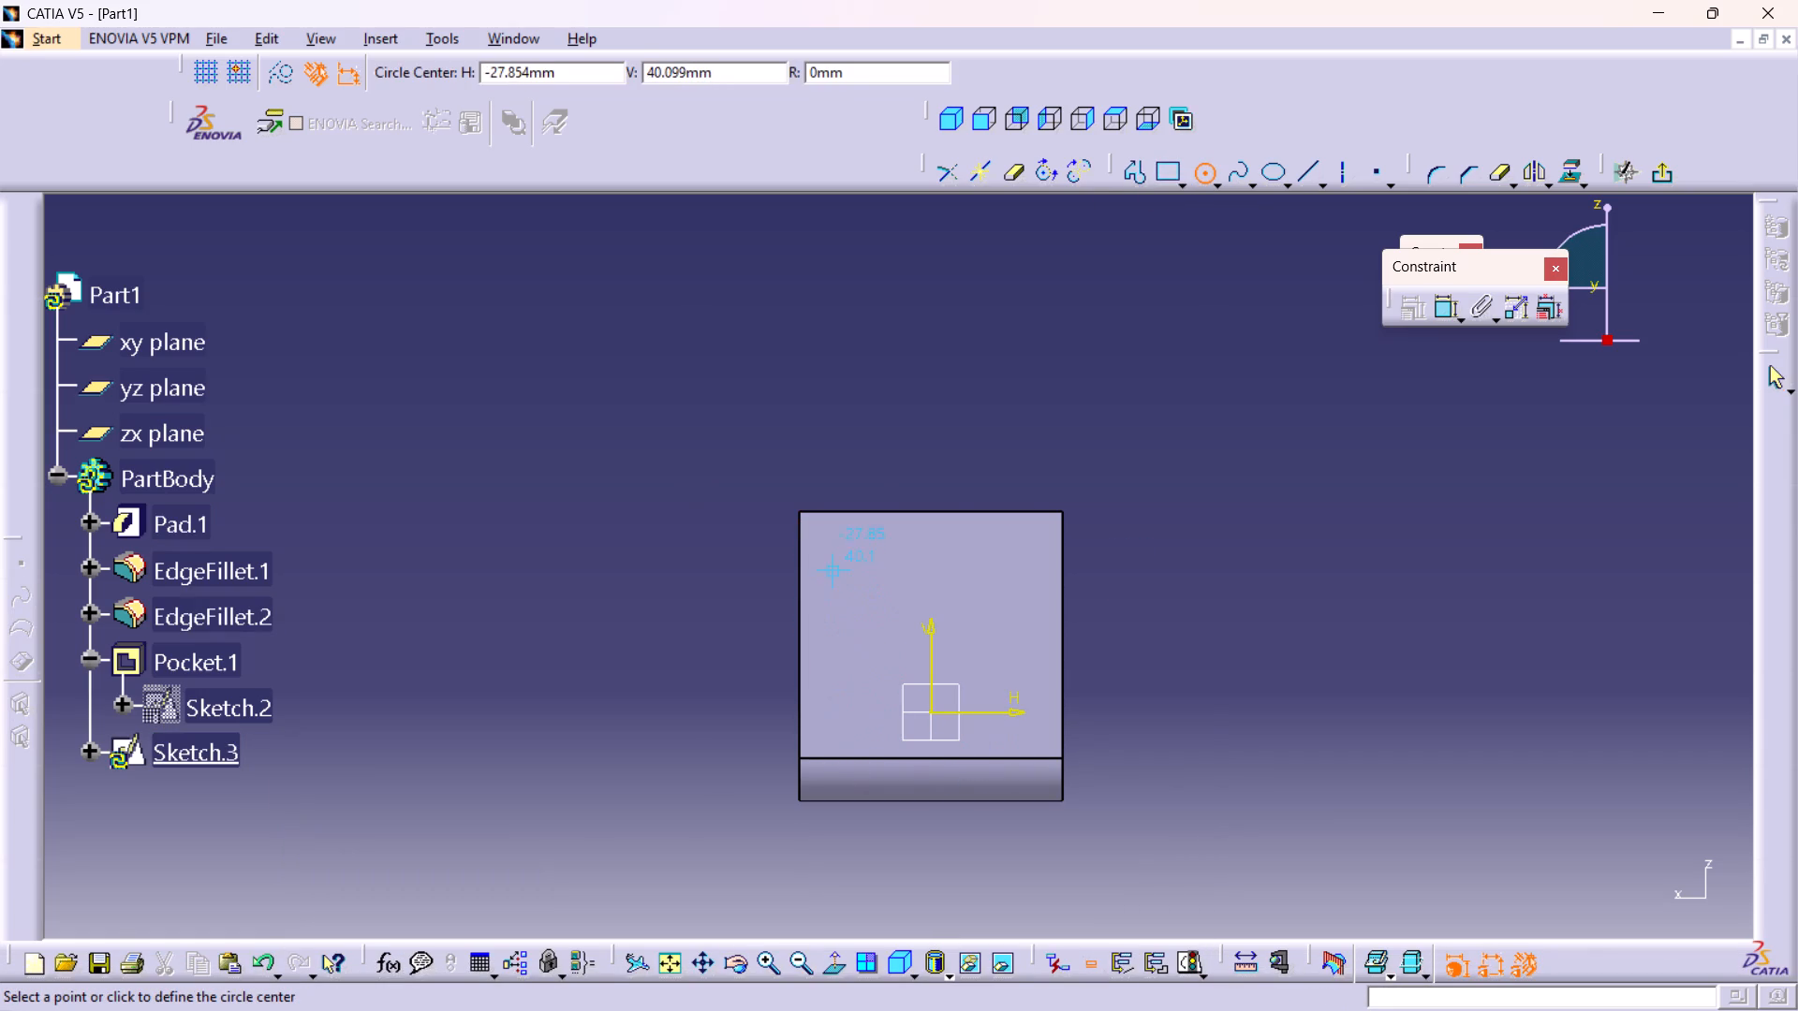
click(856, 571)
click(883, 596)
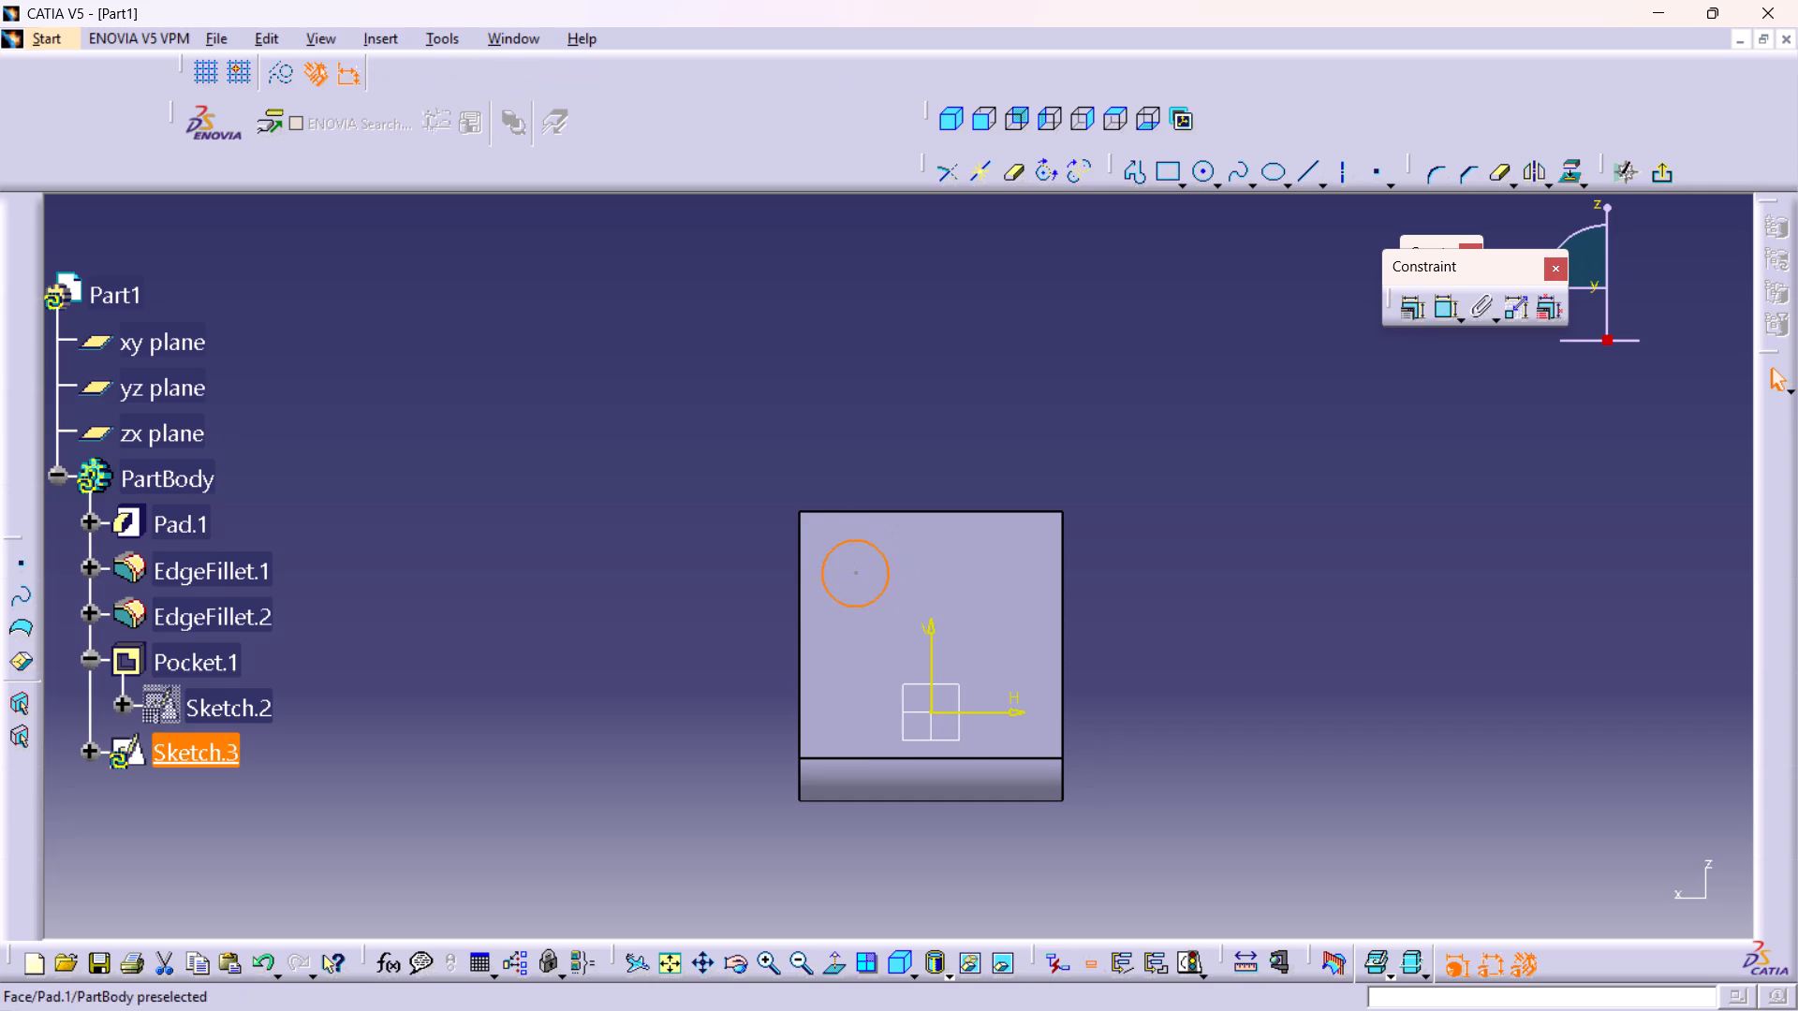
double_click(1439, 304)
click(725, 438)
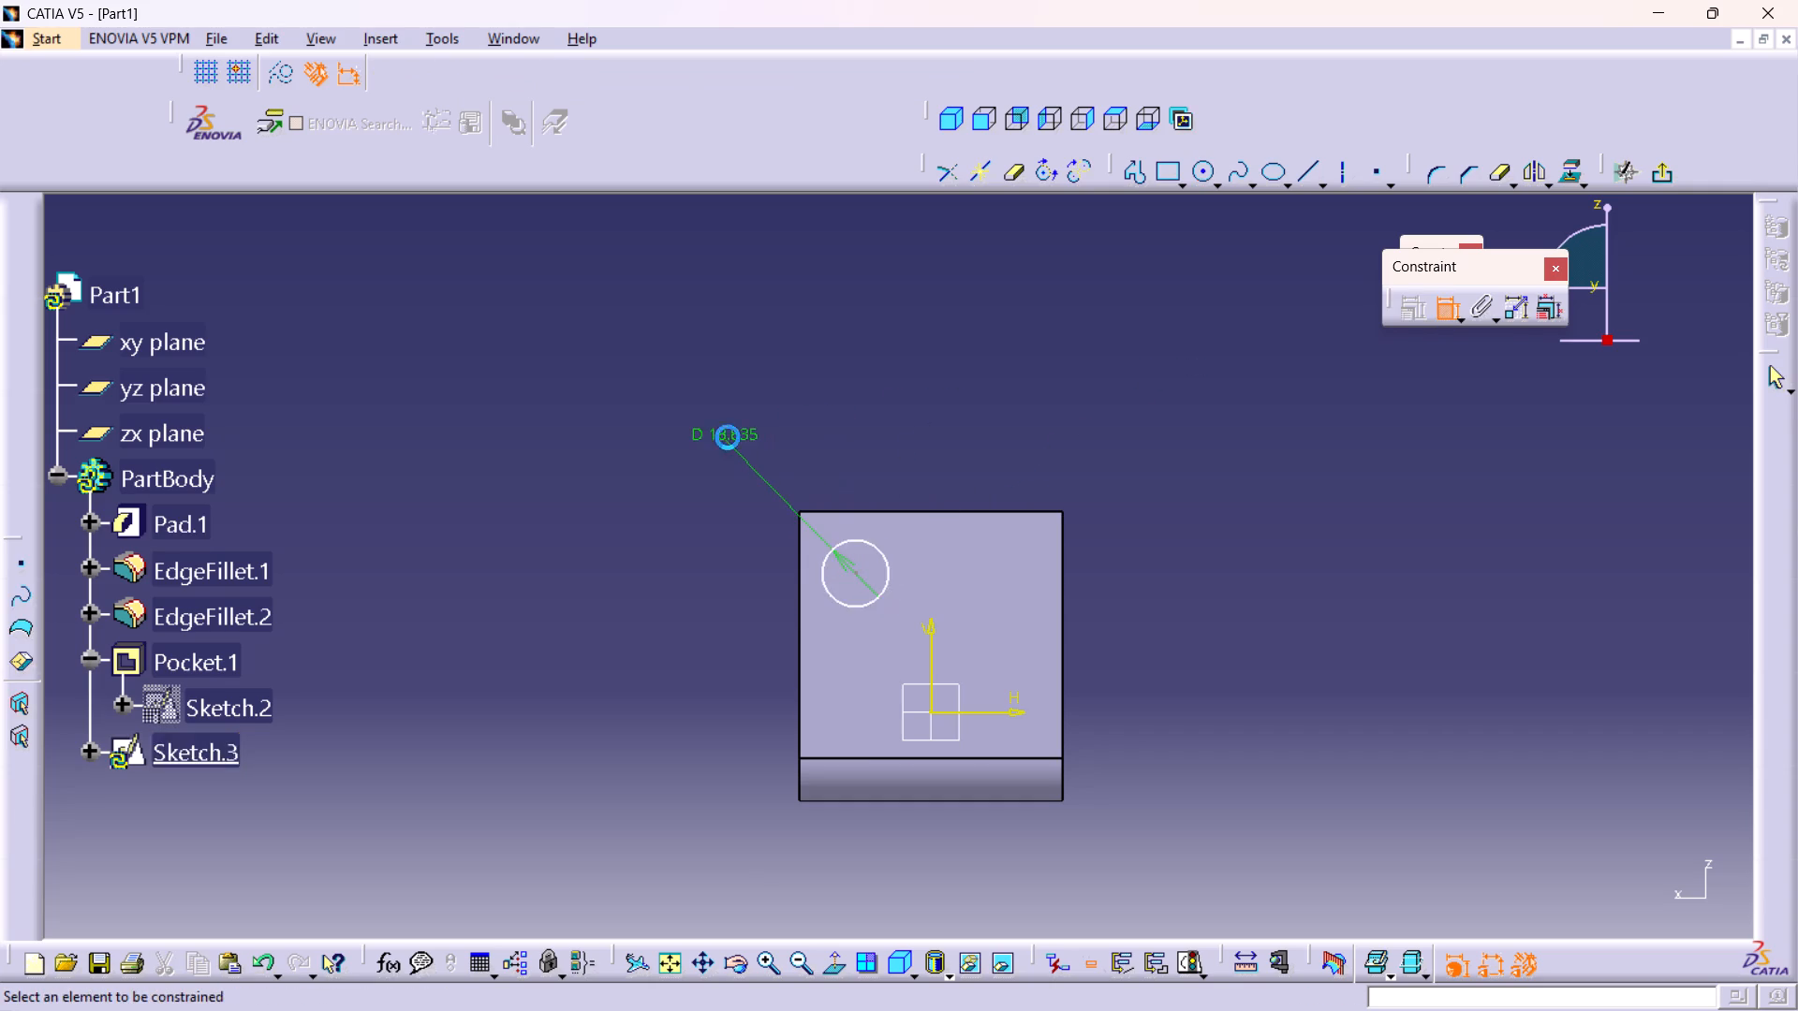
double_click(728, 430)
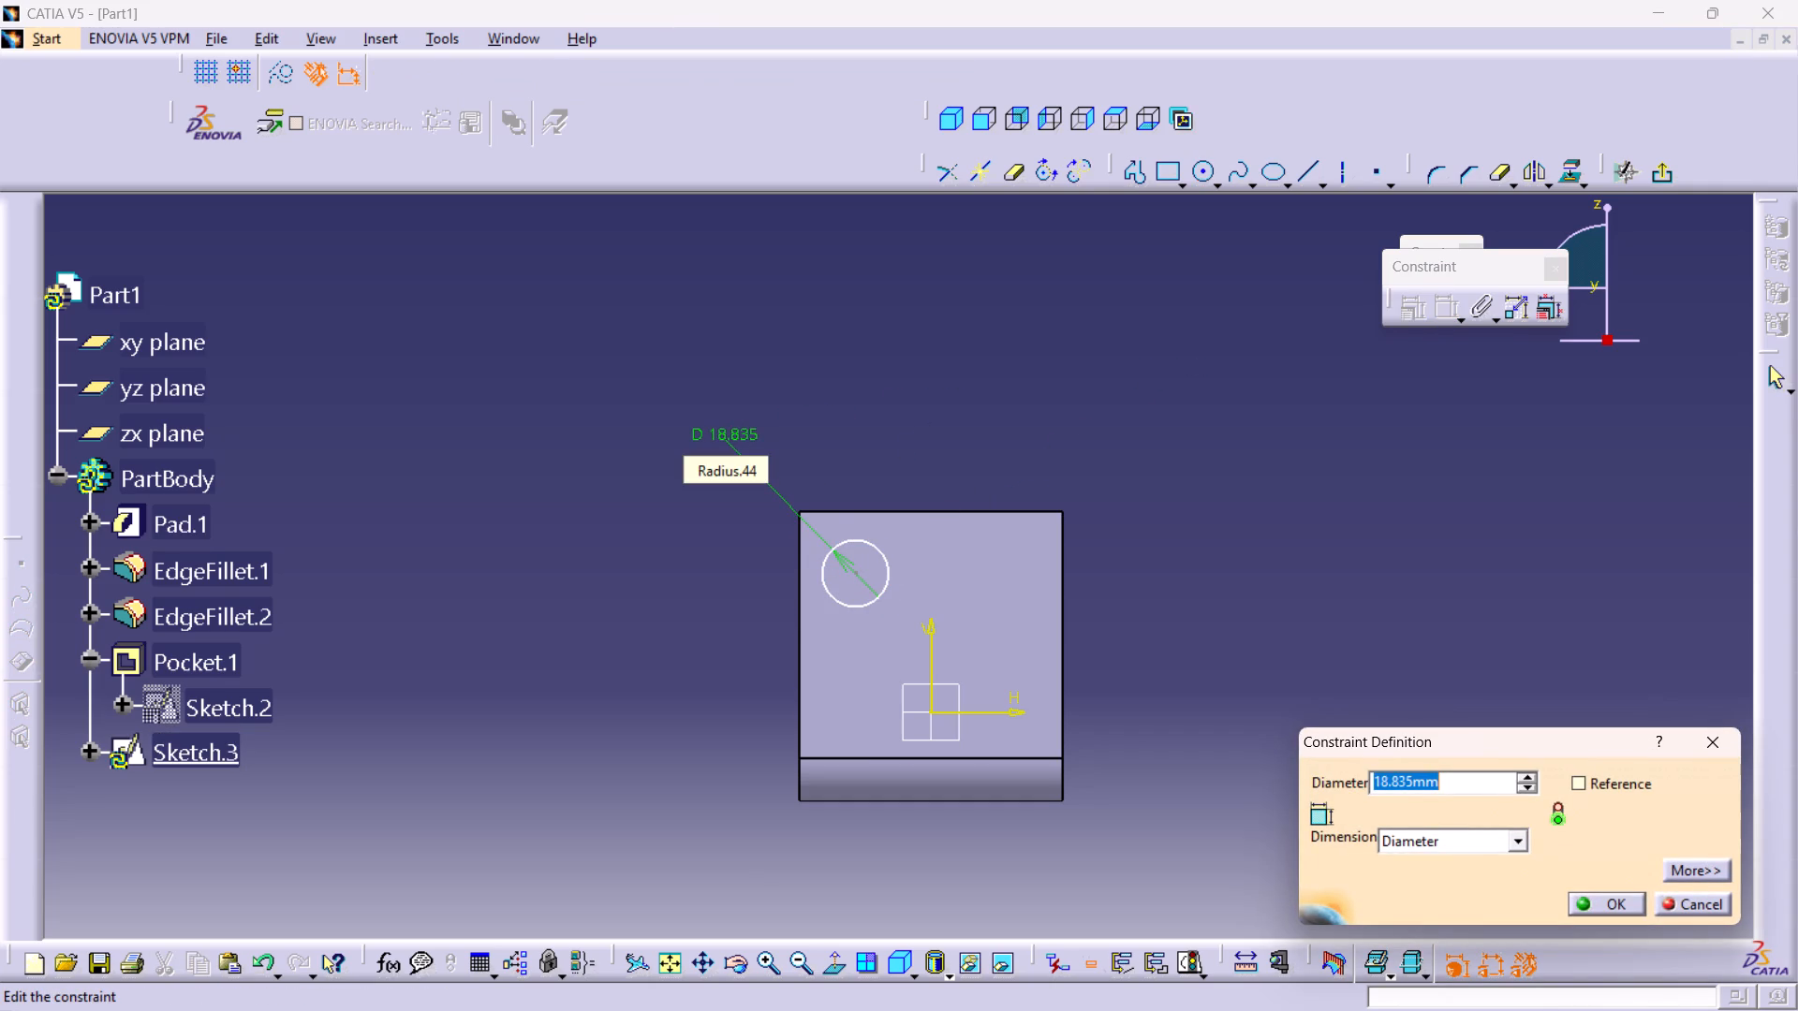
text(12)
key(Return)
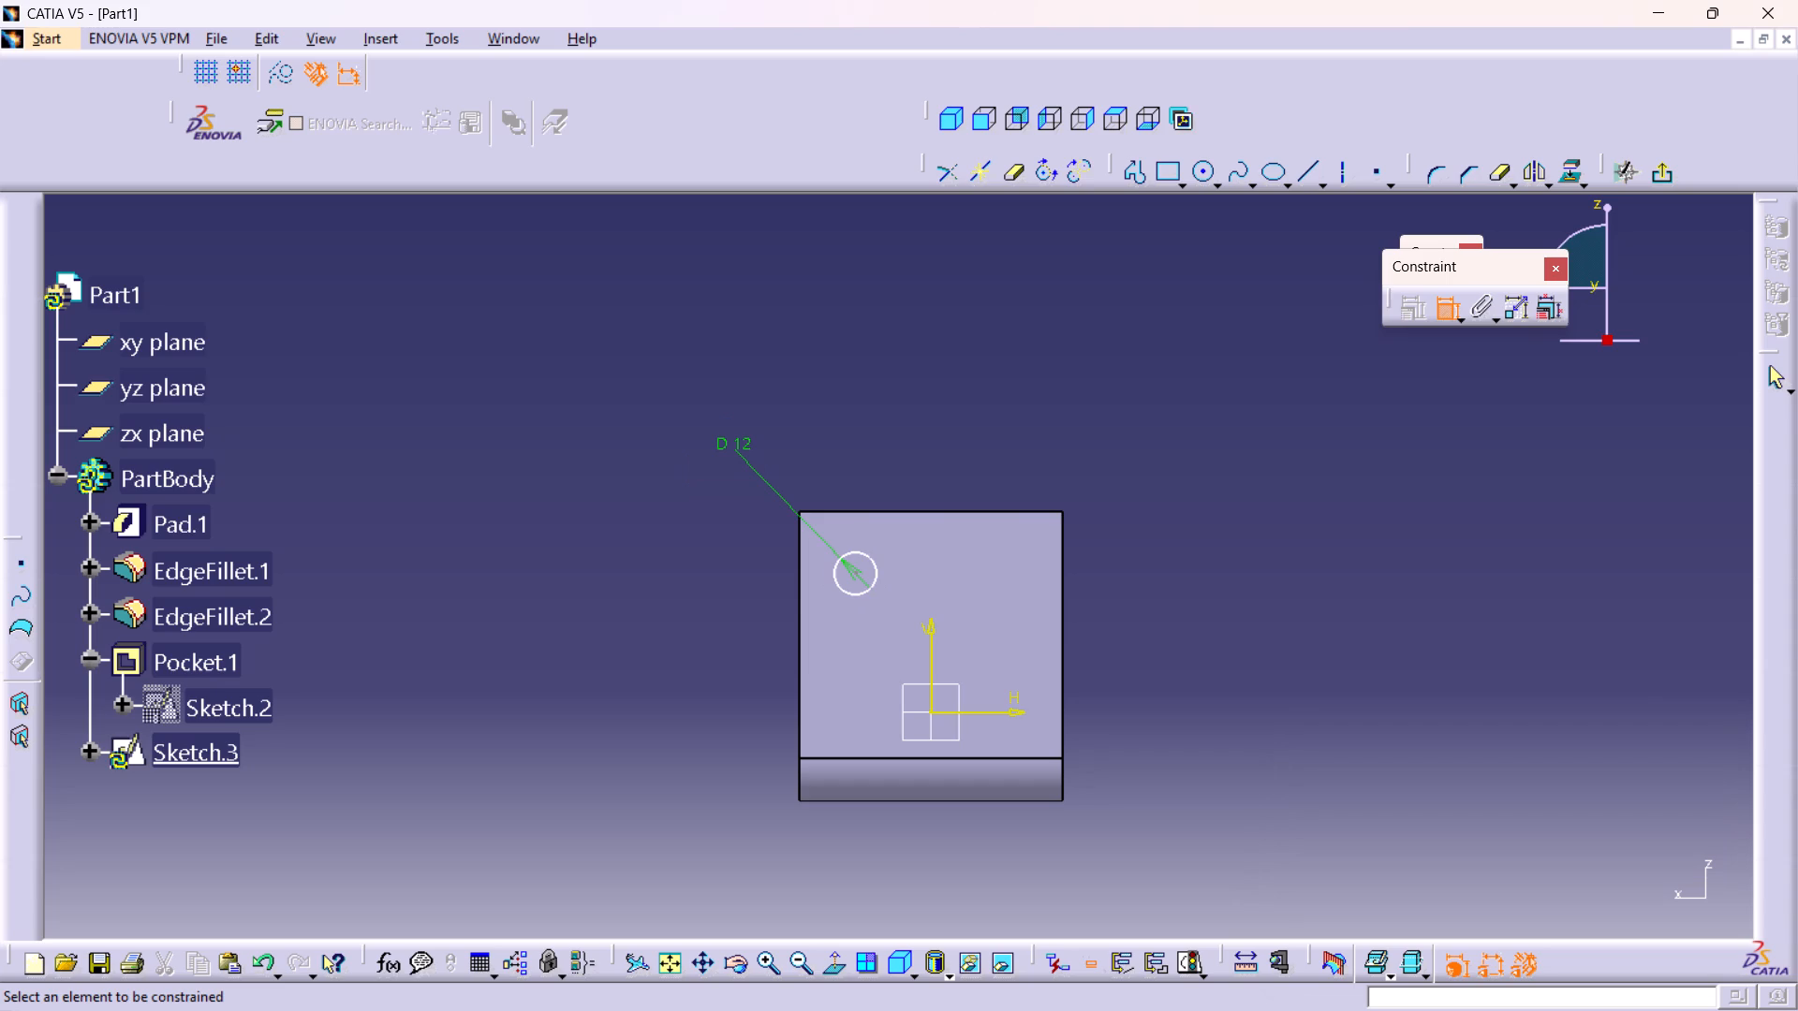
Dimension the circle's centre from the sketch's V axis and set the offset to 22 mm.
click(859, 570)
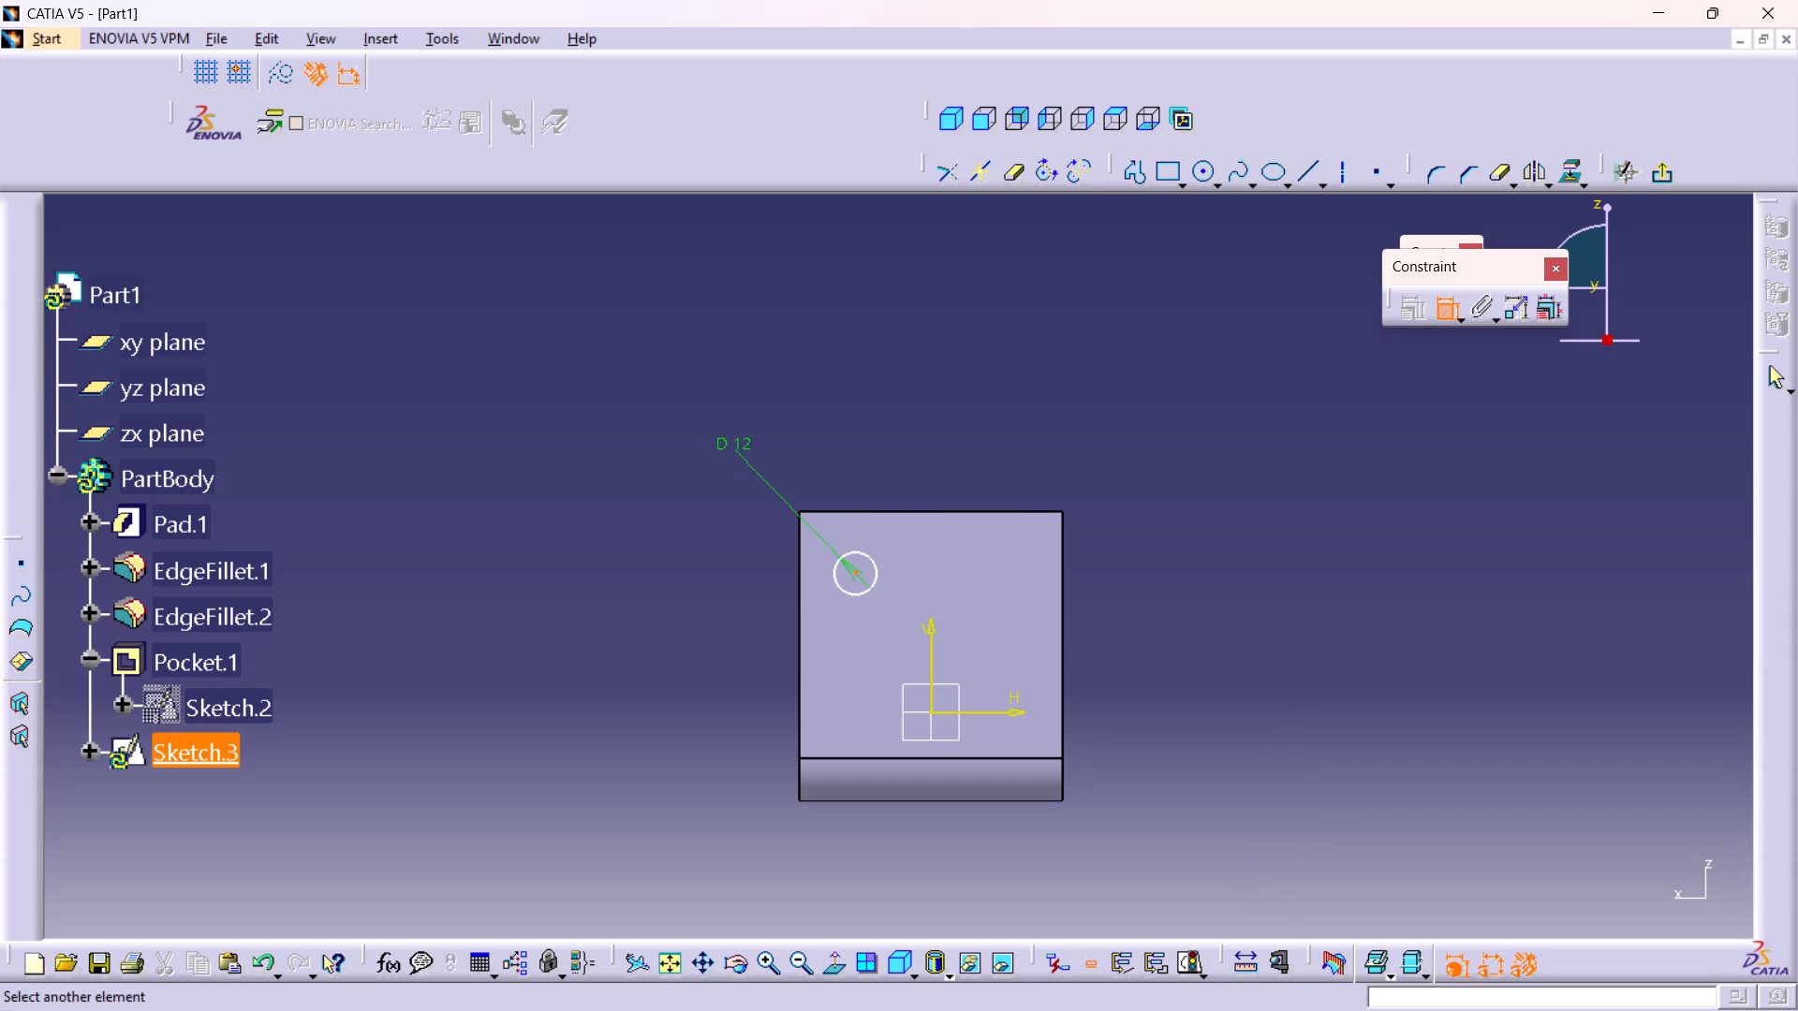
click(925, 637)
click(870, 314)
double_click(879, 298)
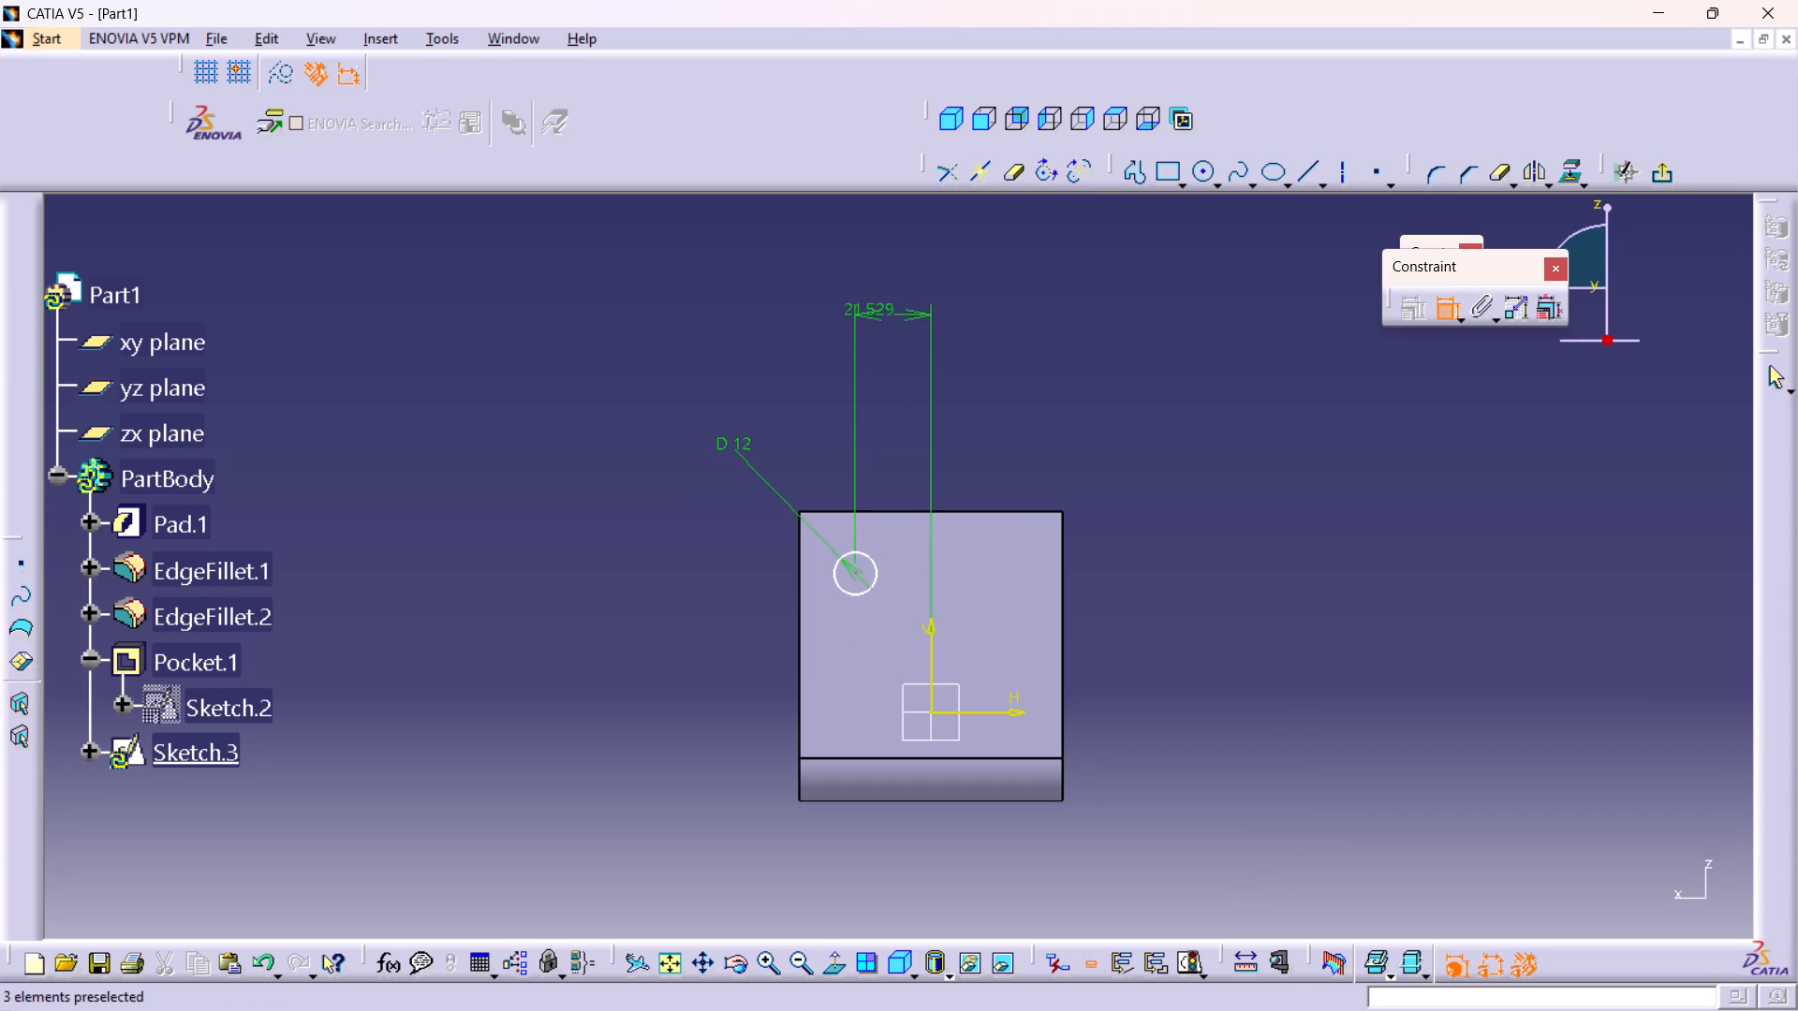
text(22)
key(Return)
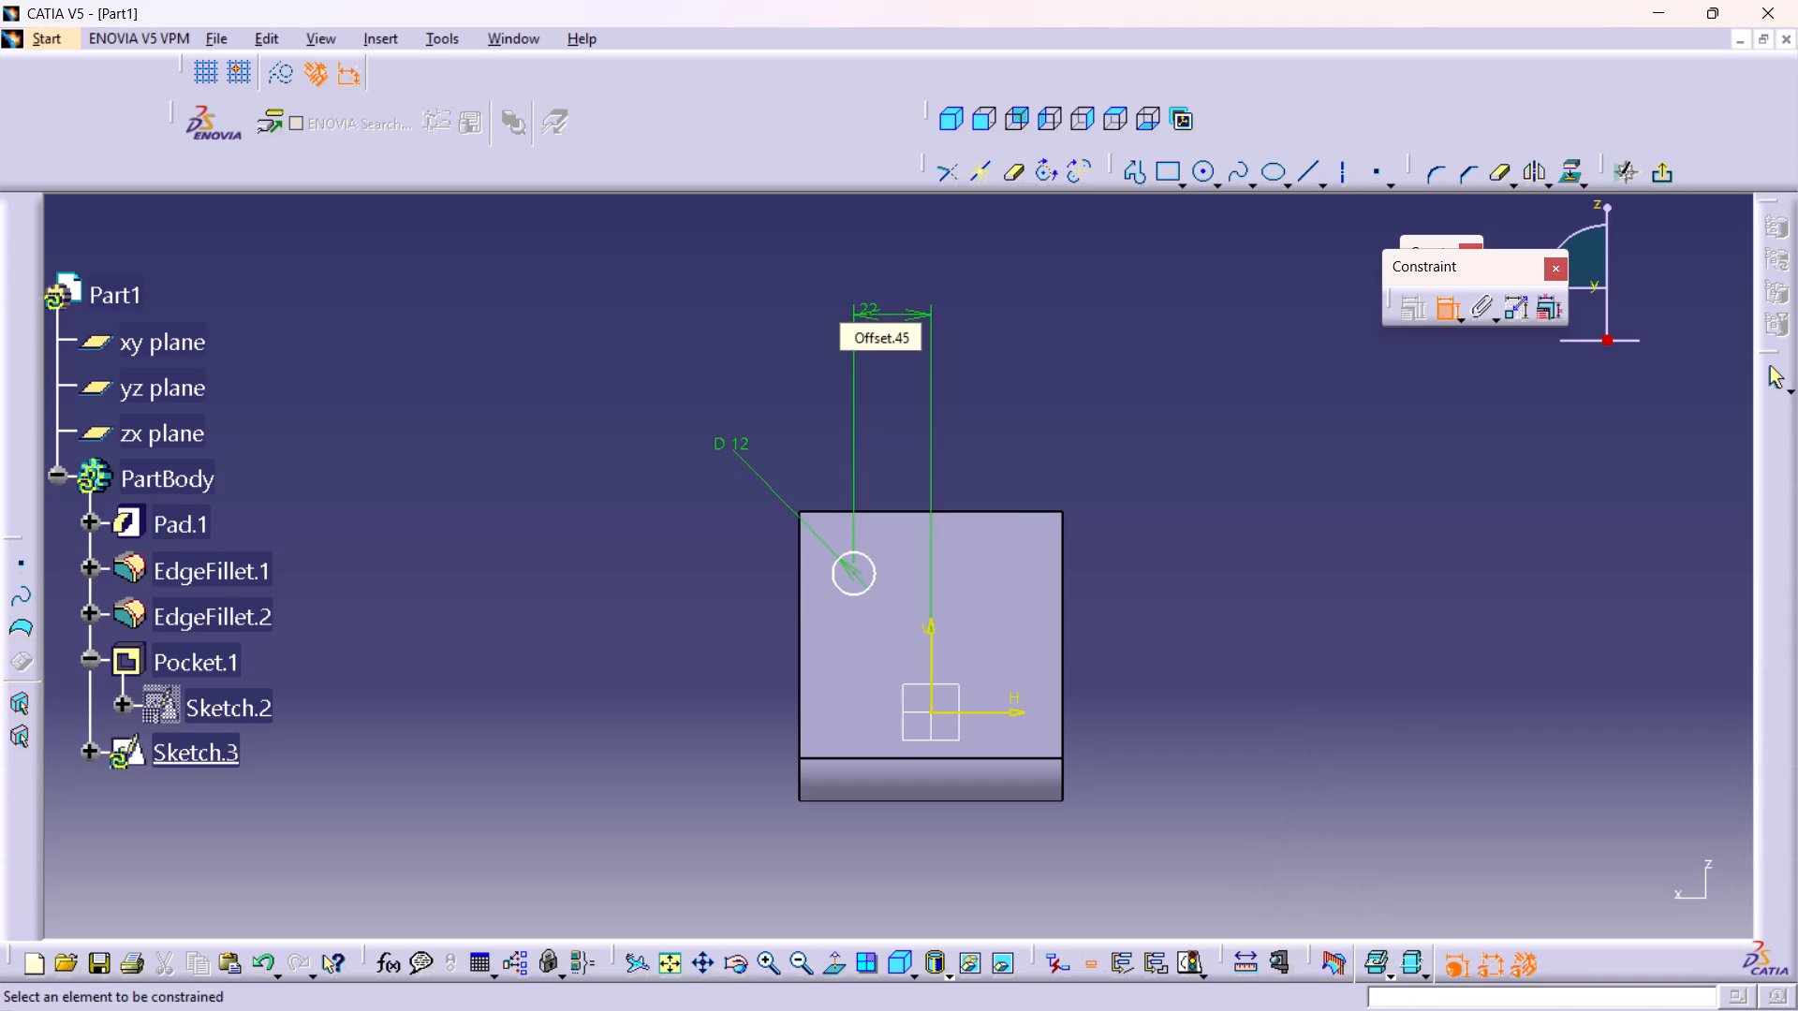
Dimension the circle's centre from the upright arm's top edge and set the offset to 12 mm.
click(835, 511)
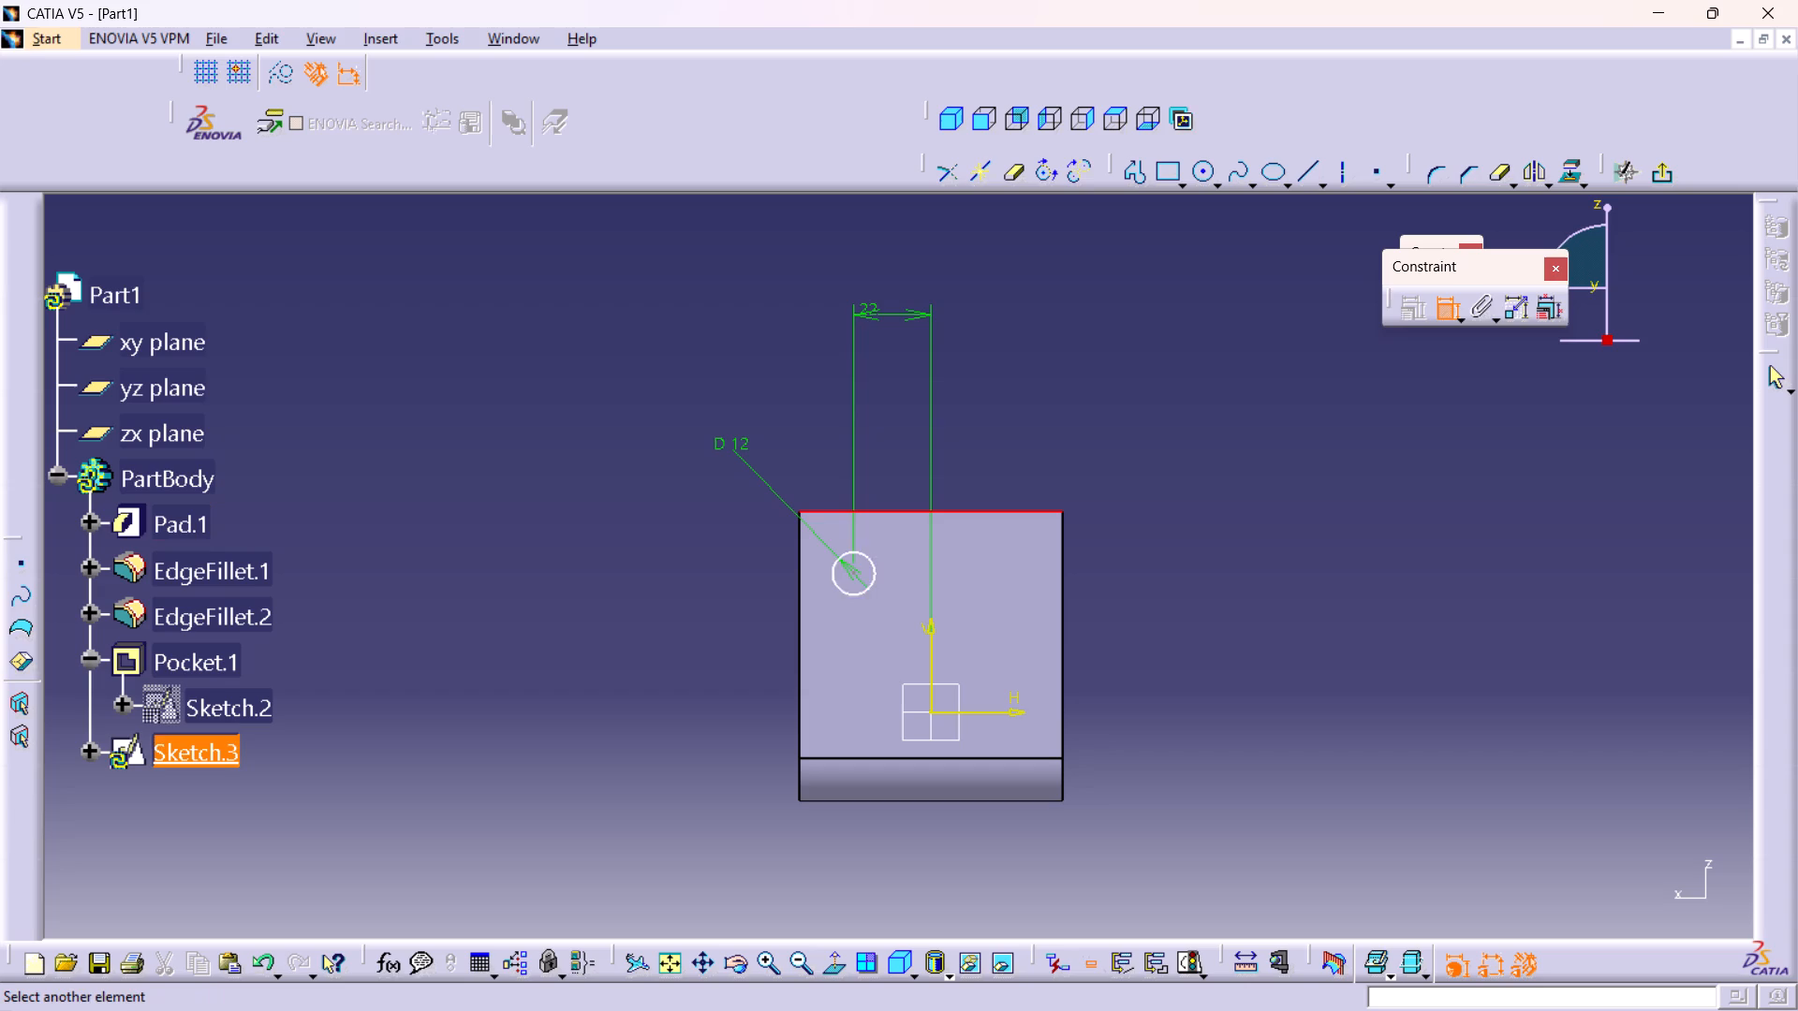
click(854, 572)
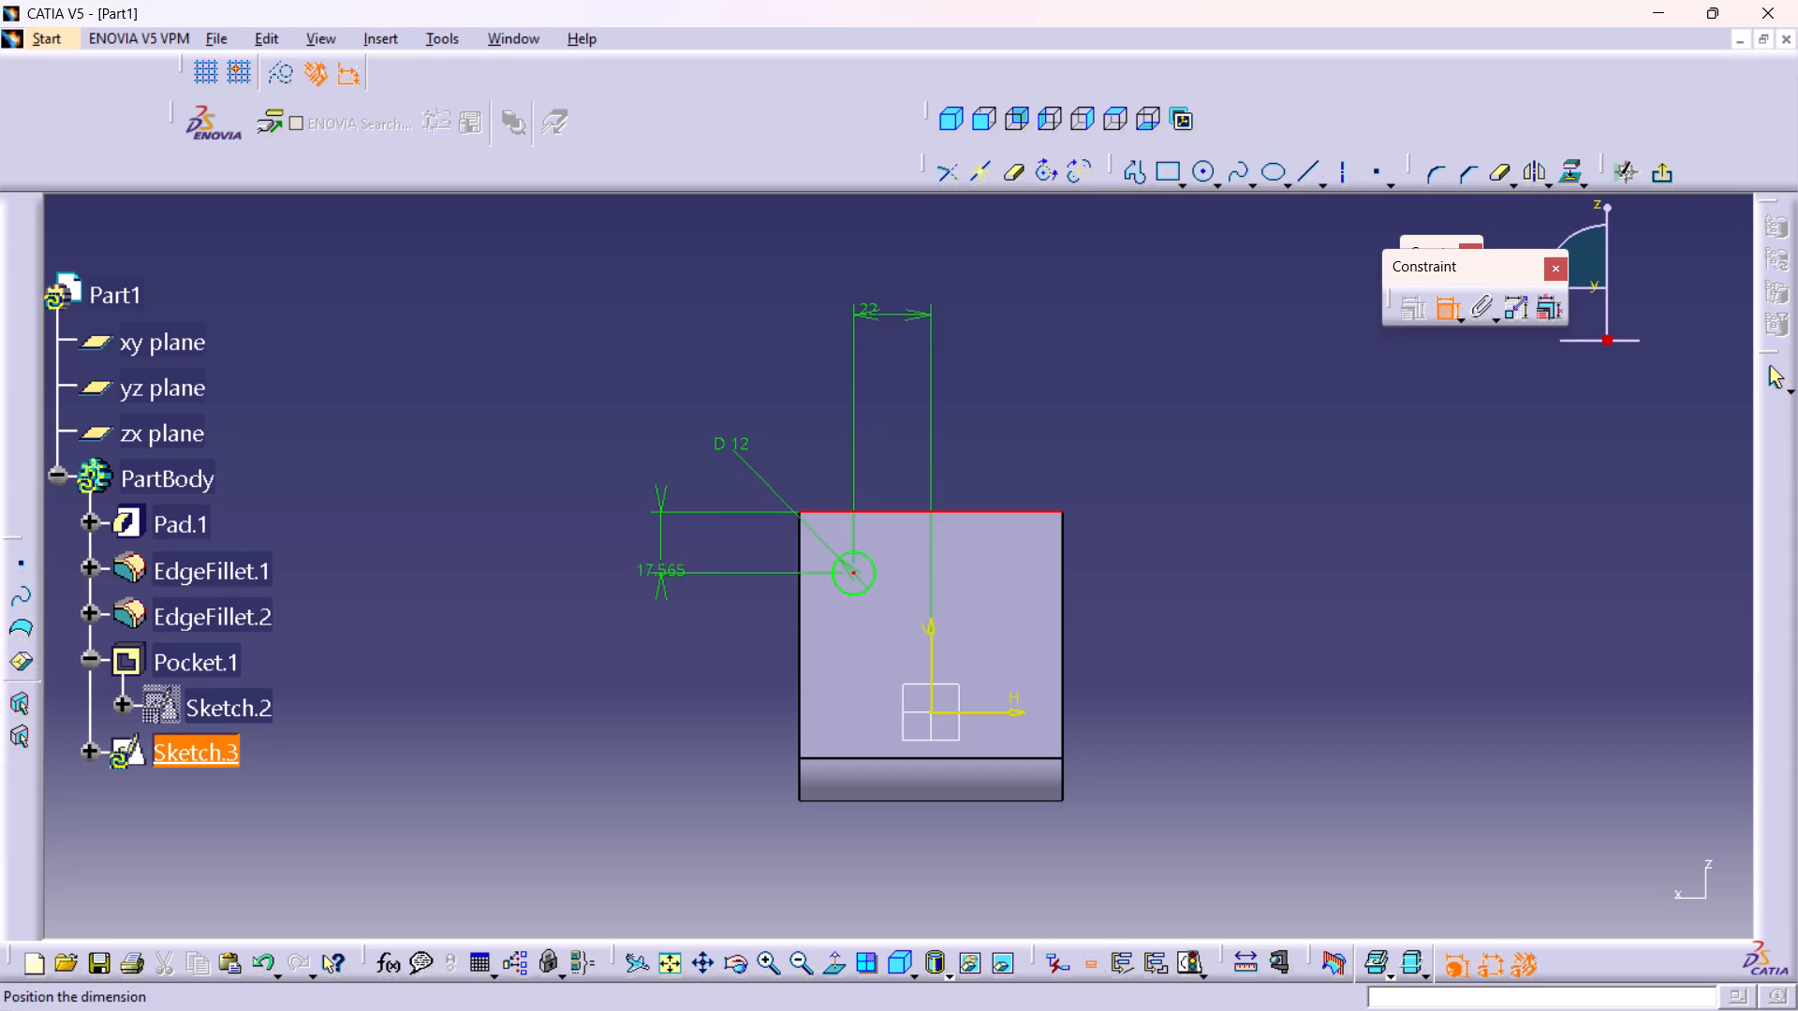
click(657, 554)
double_click(658, 543)
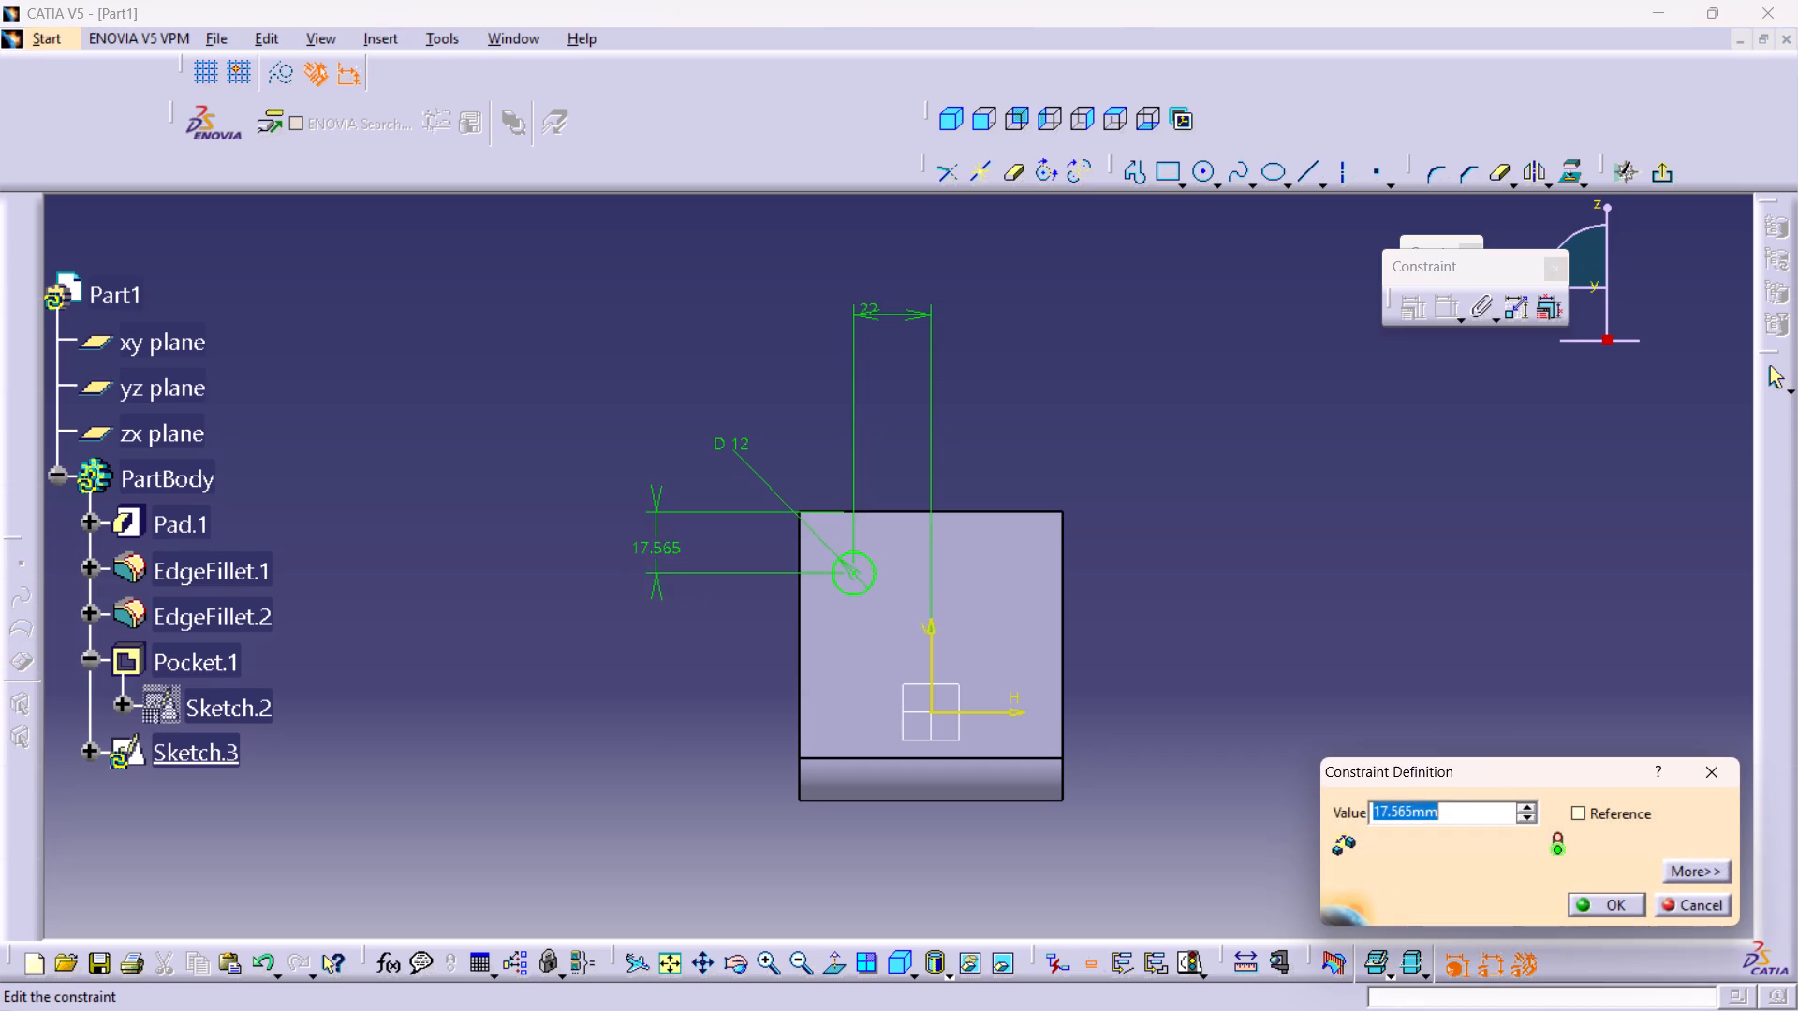
text(12)
key(Return)
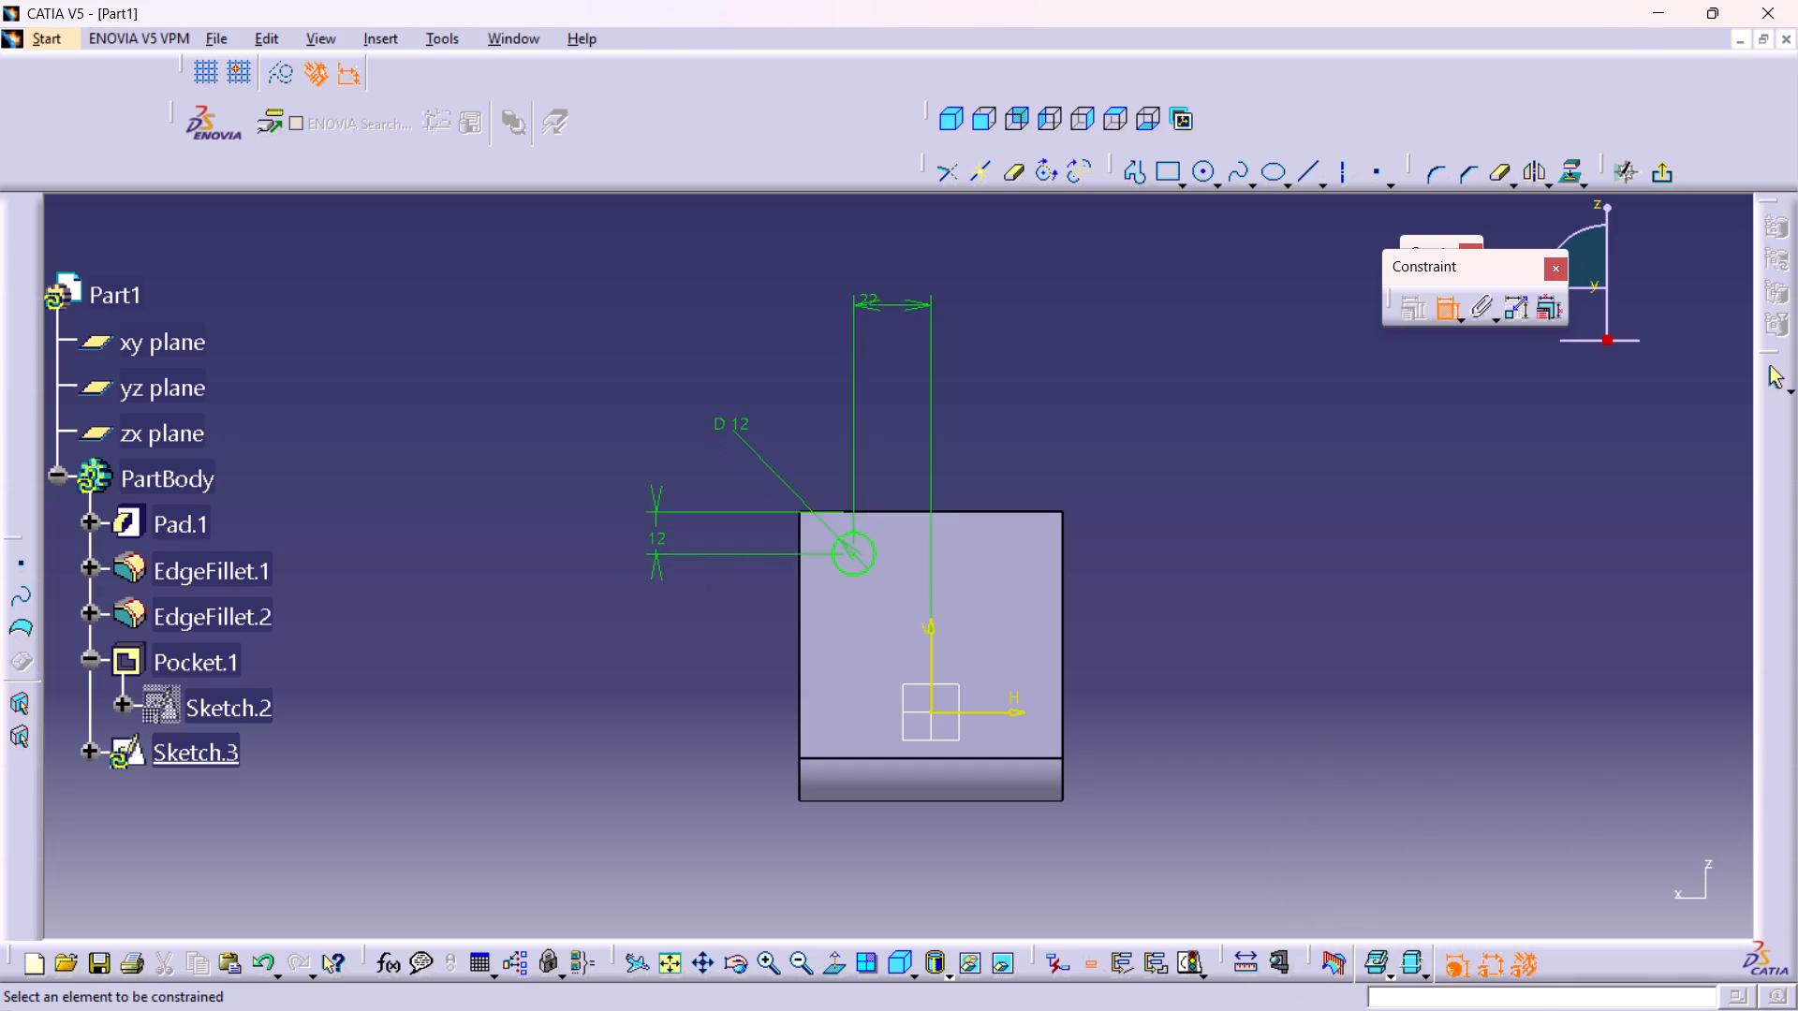
Set the circle's offset from the upright arm's top edge to 16 mm.
double_click(669, 535)
double_click(654, 535)
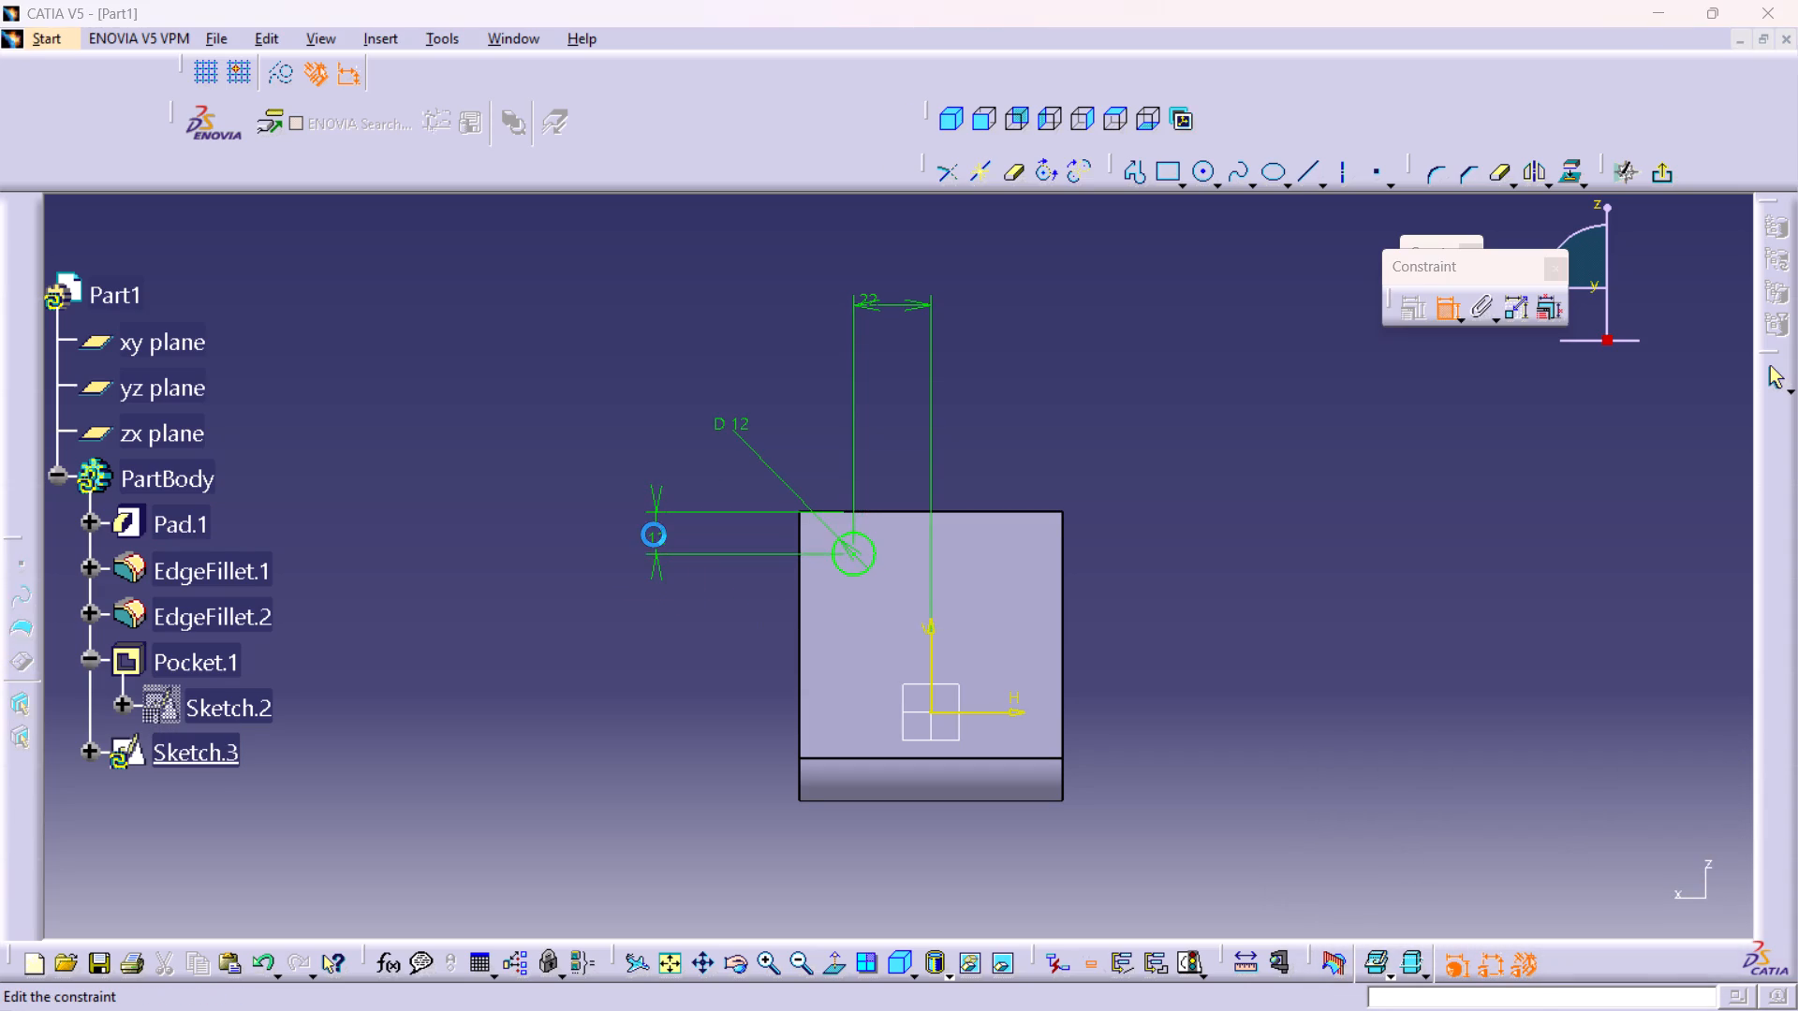
text(16)
key(Return)
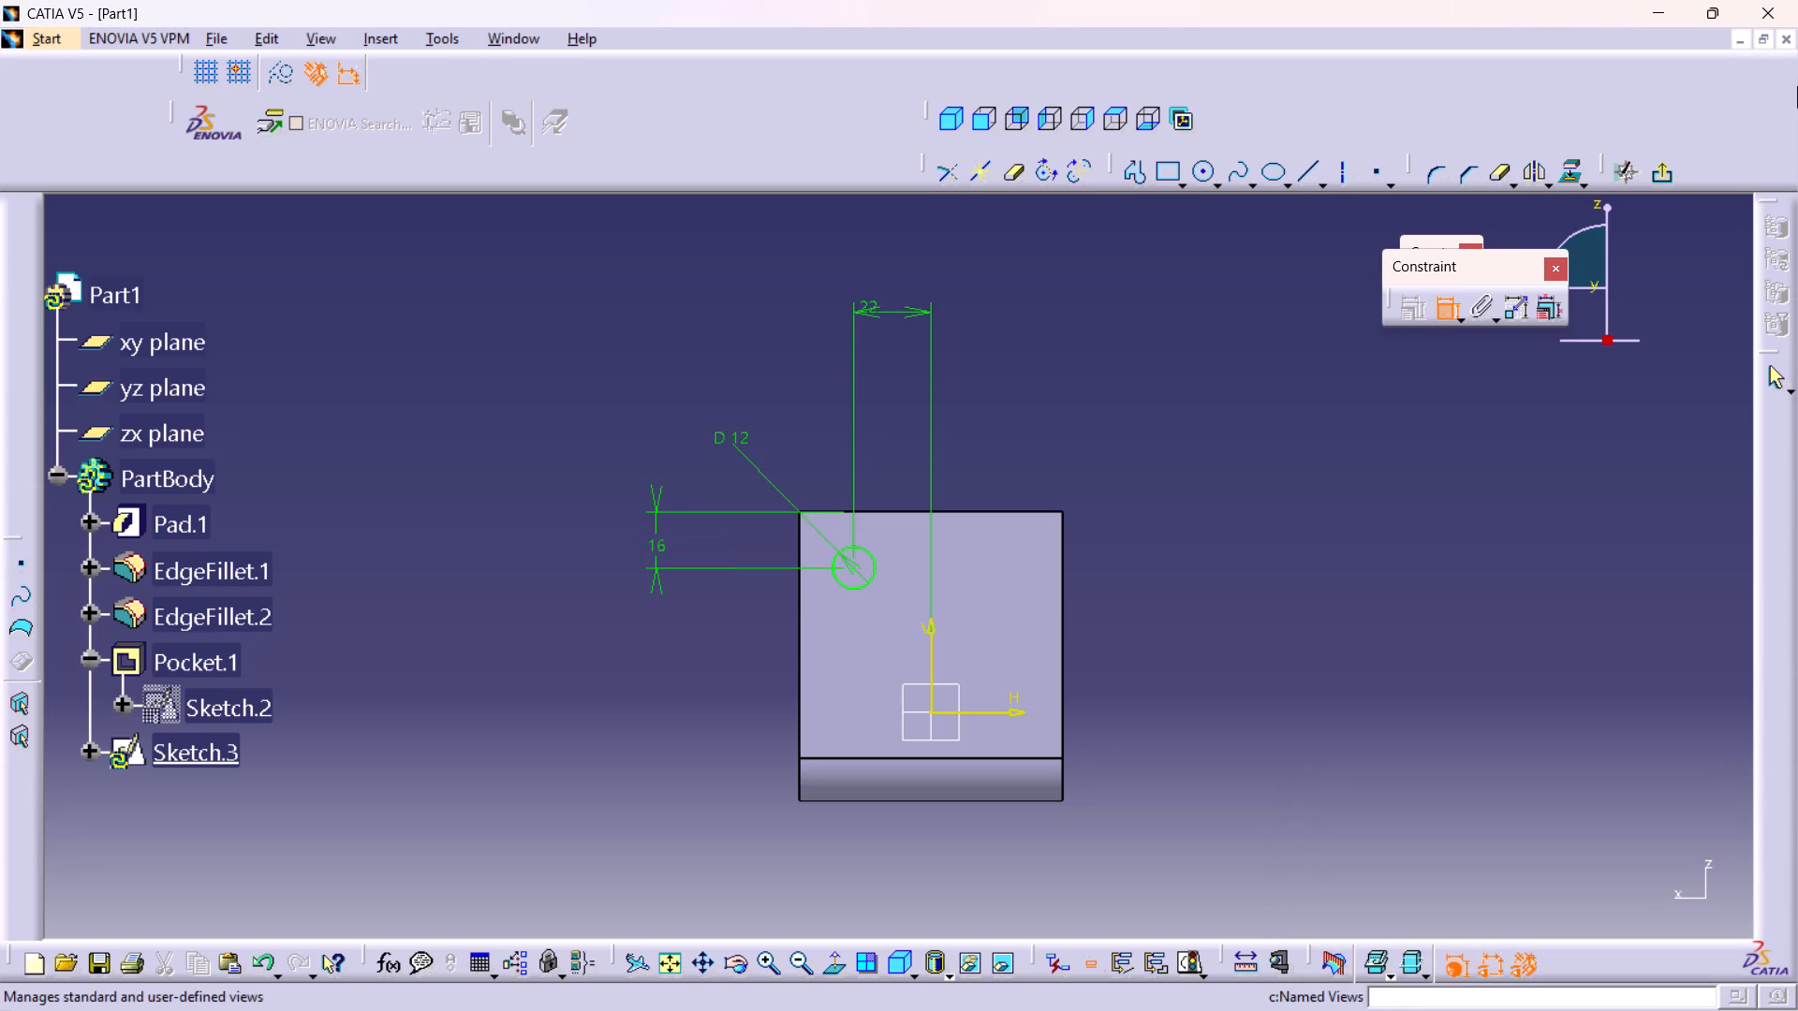
click(1444, 311)
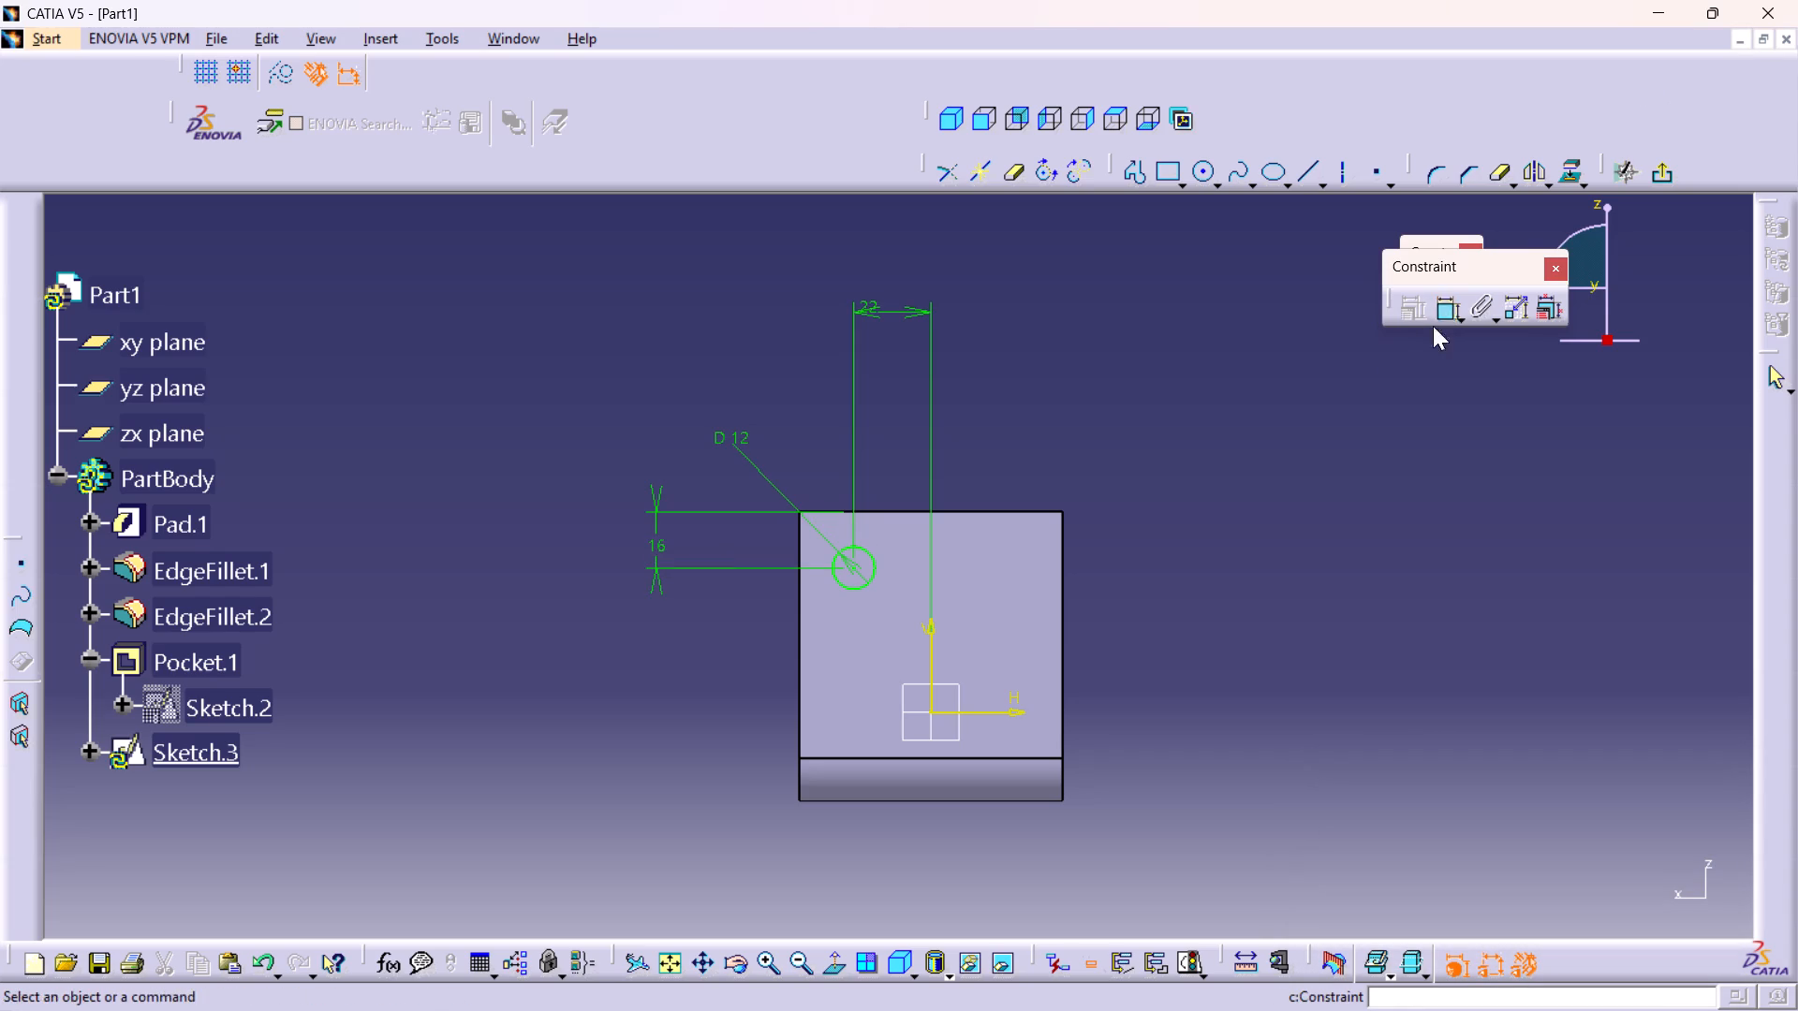
Mirror the 12 mm circle about the sketch's V axis and exit the sketch.
click(875, 569)
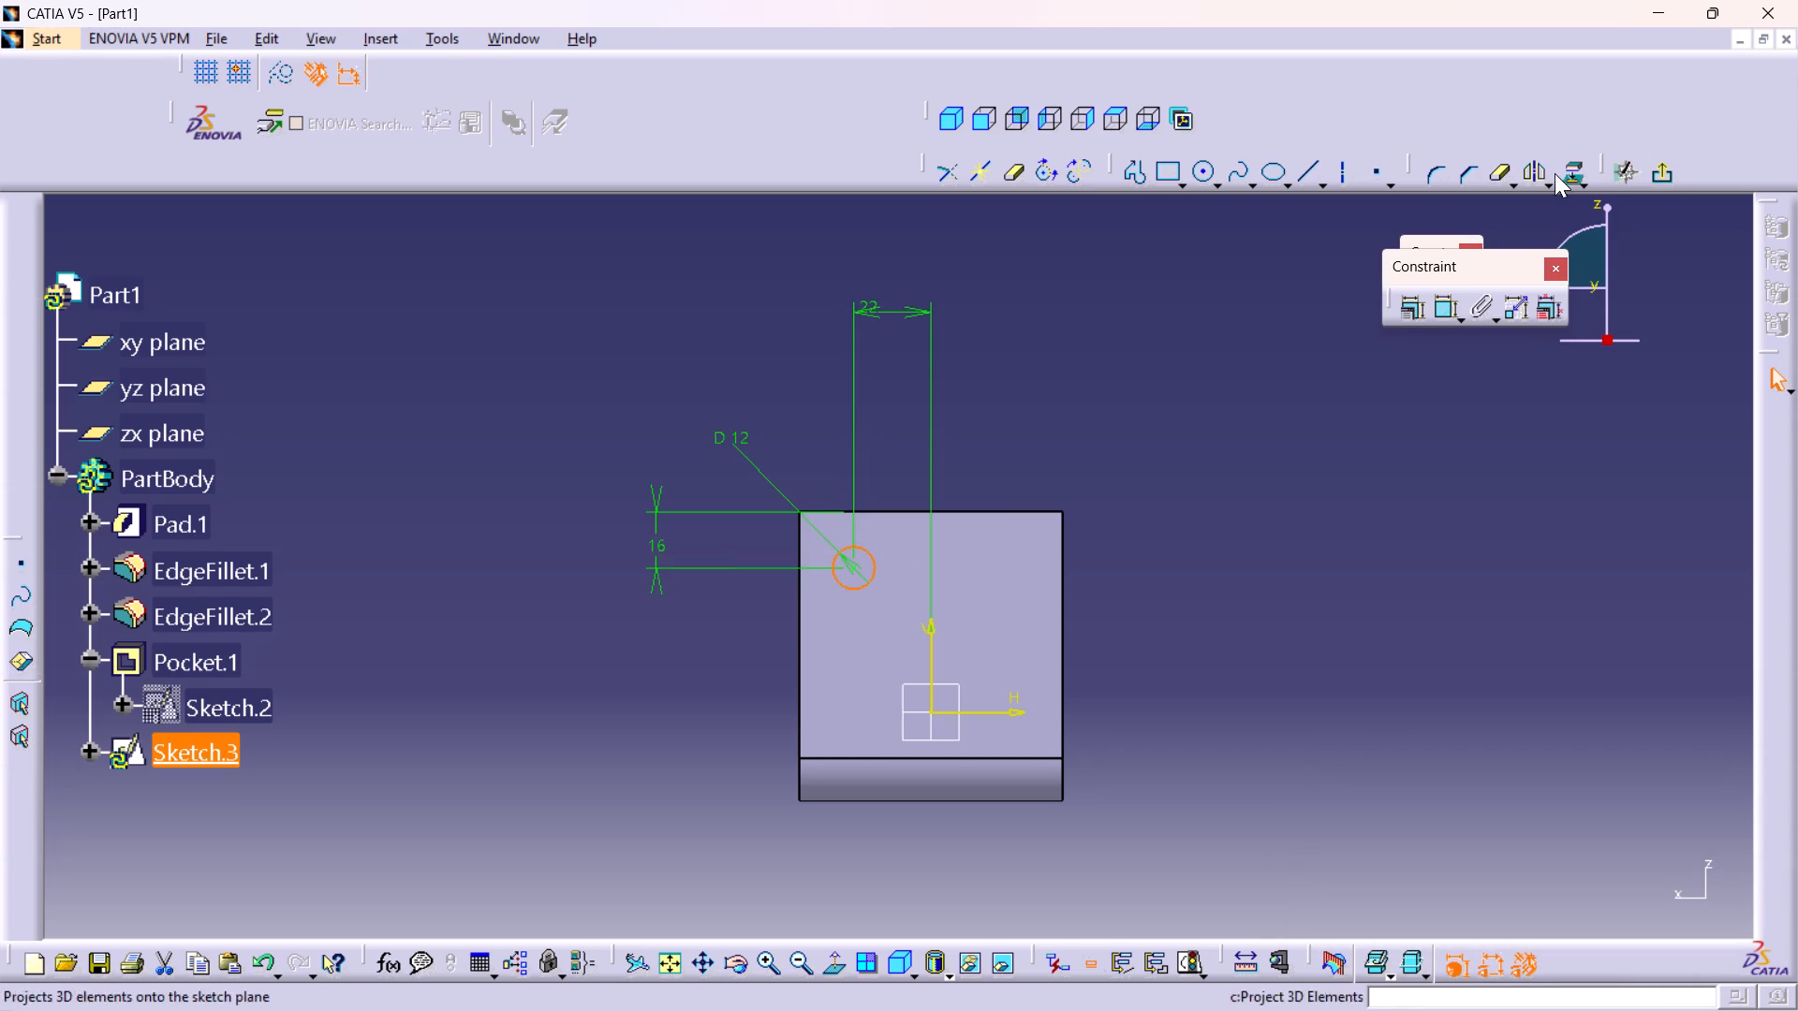
click(1541, 169)
click(928, 636)
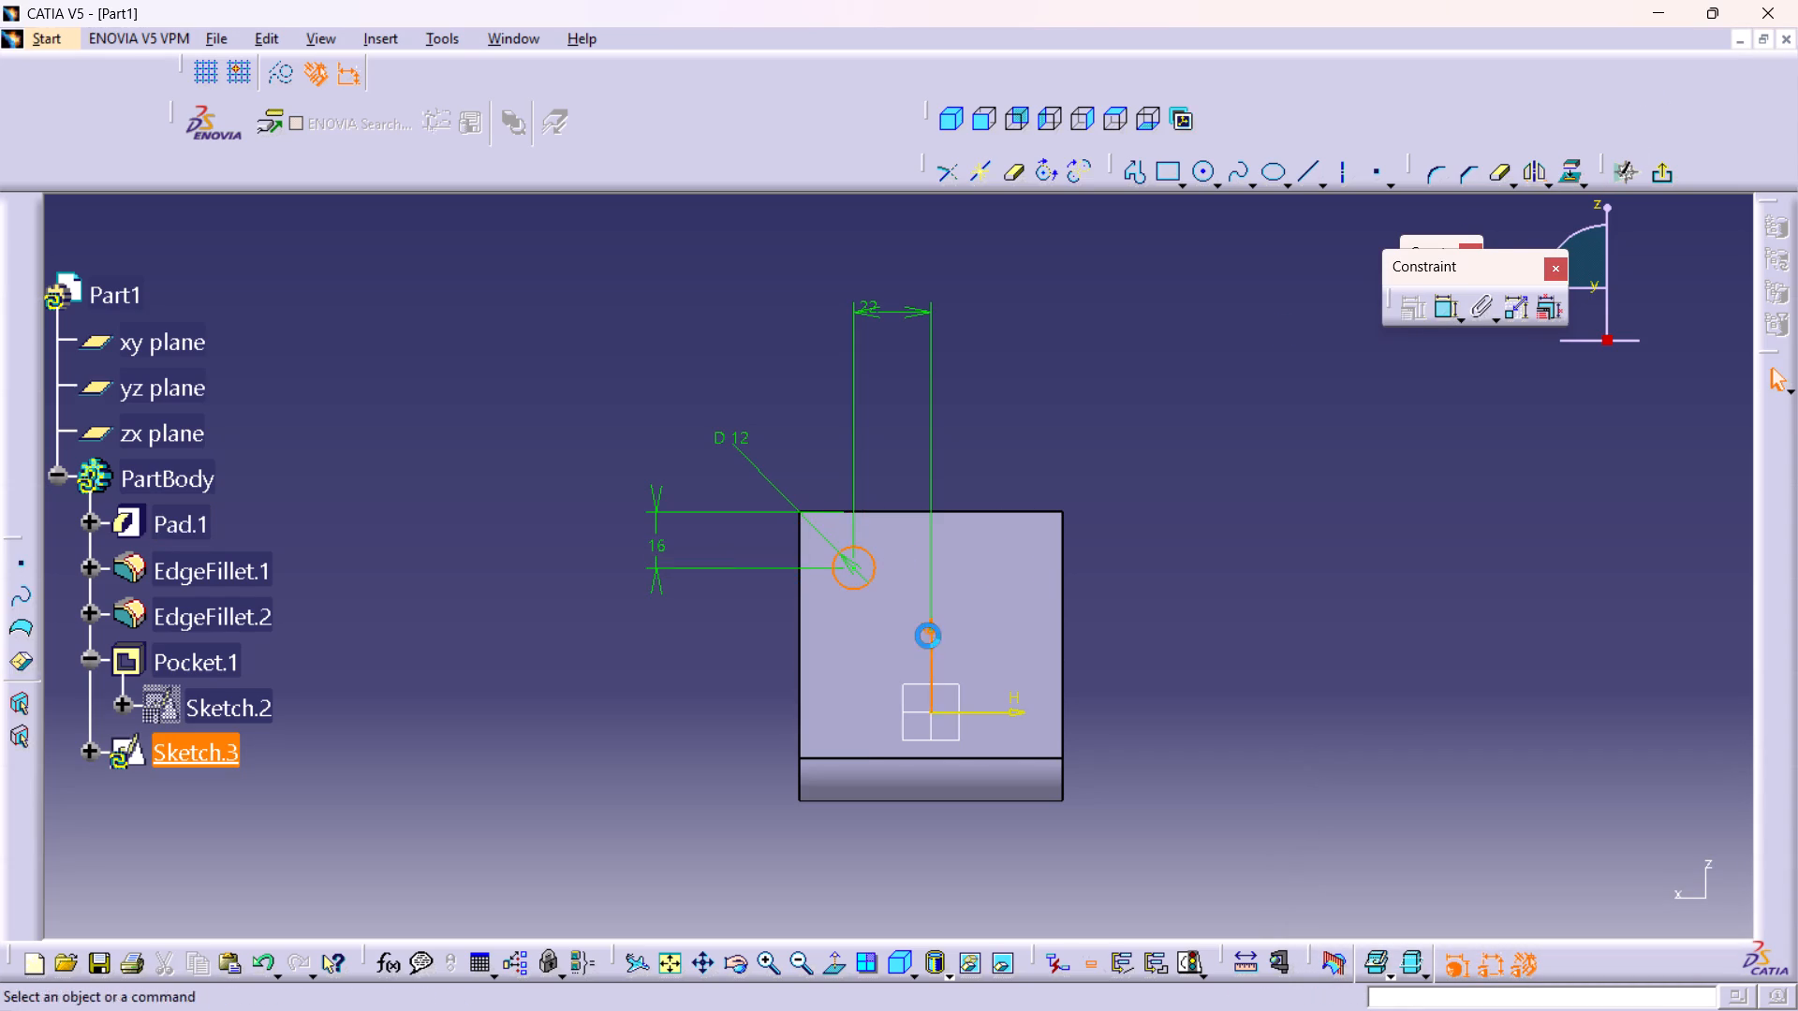
click(1667, 175)
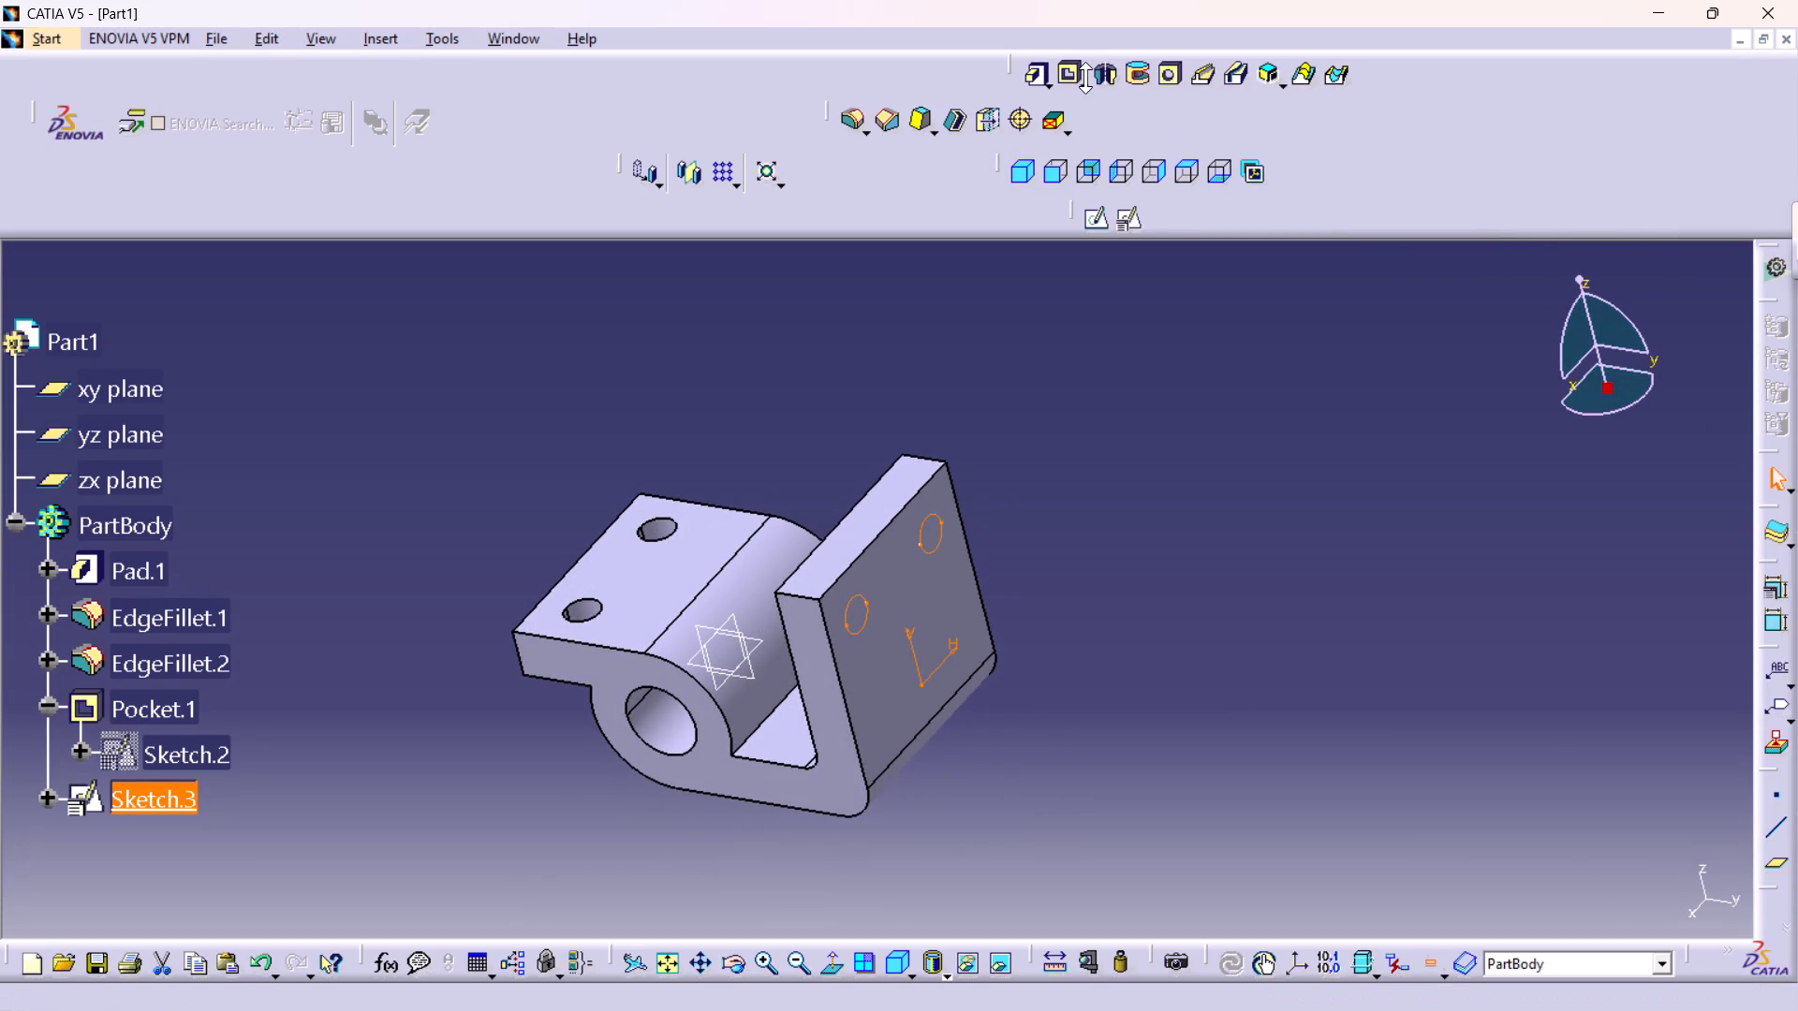
Pocket the two-circle sketch through the upright arm with a dimension depth of 37.5 mm.
click(1077, 62)
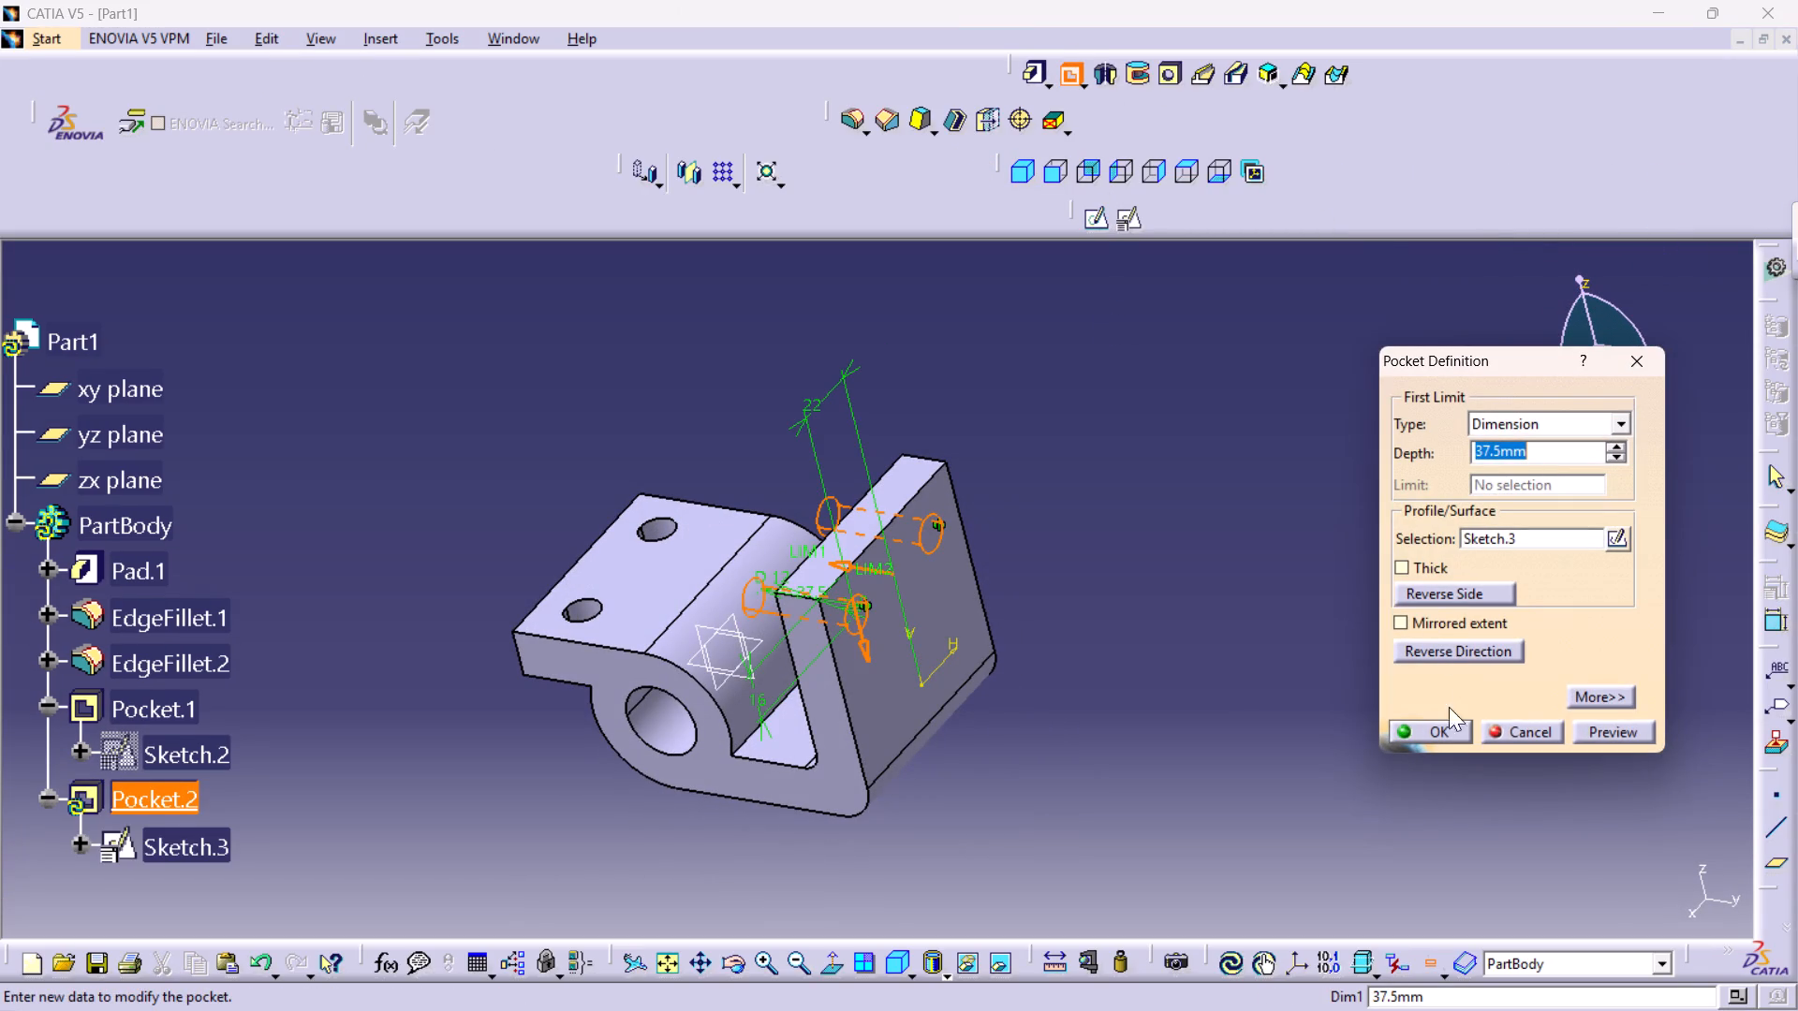
click(1429, 734)
click(1260, 613)
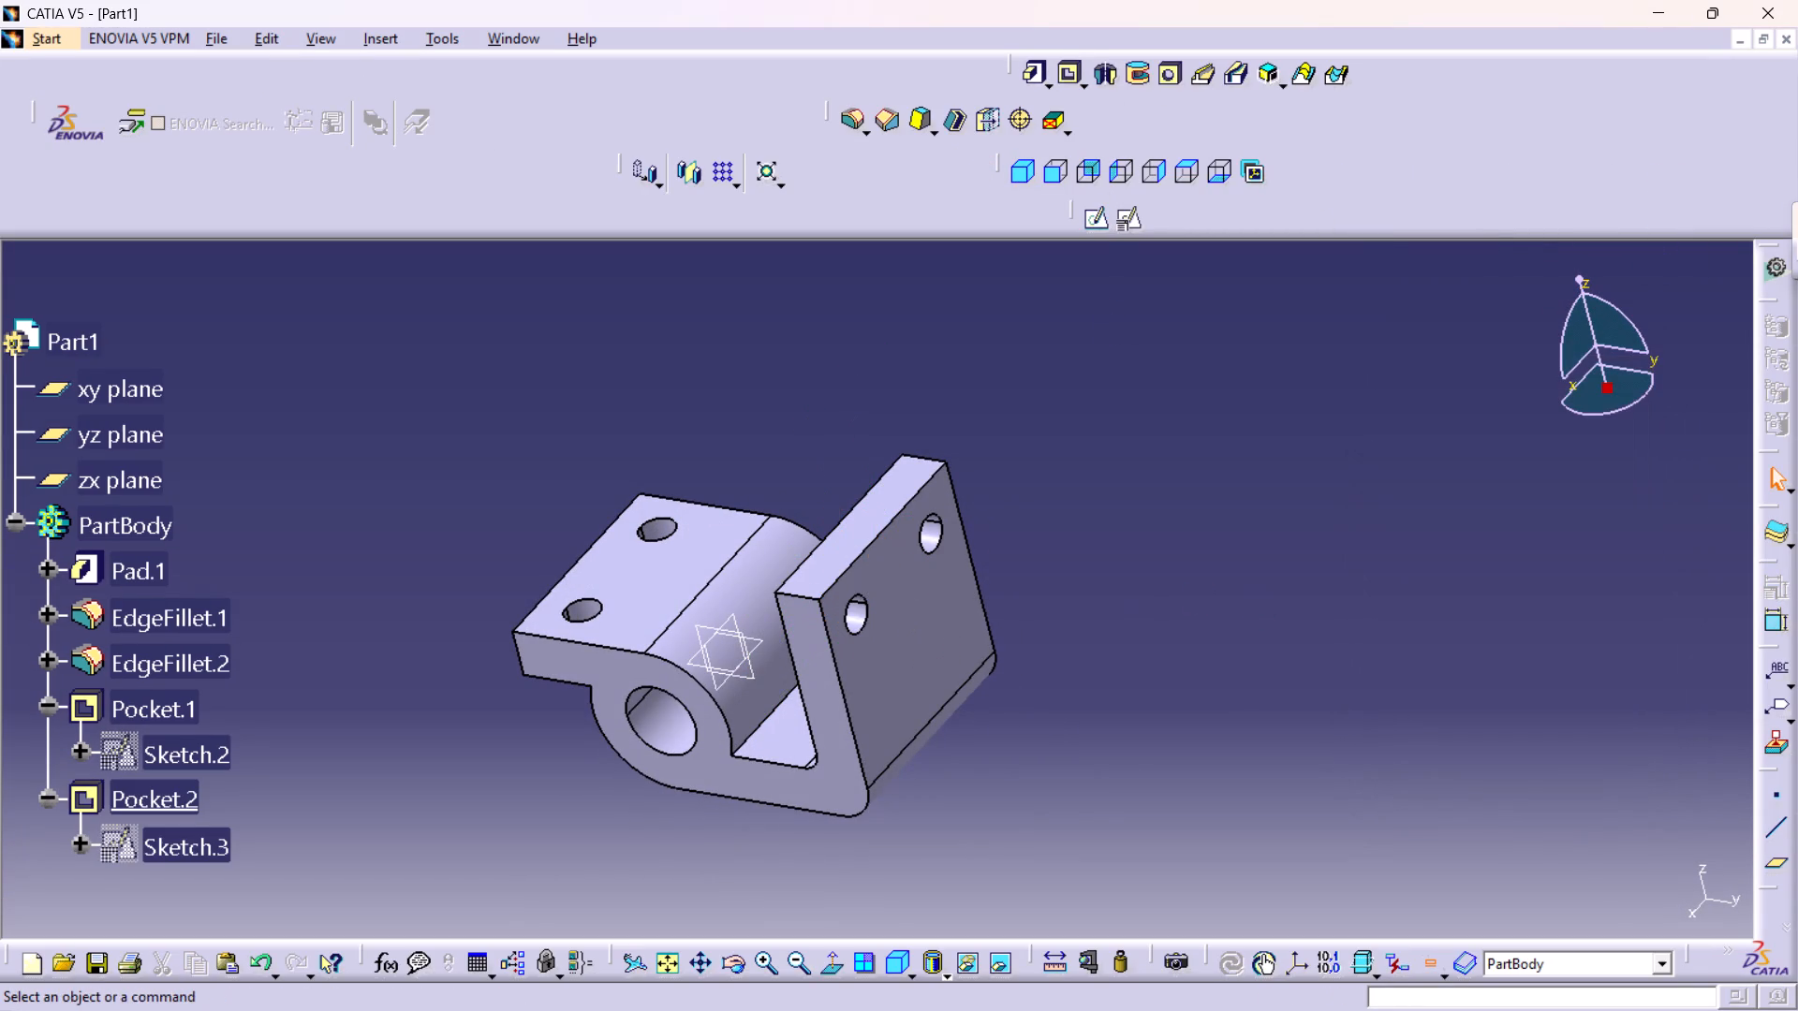
Inspect the bracket from several angles, including the standard isometric and front views.
middle_drag(1128, 606, 1299, 588)
right_drag(1165, 591, 1303, 591)
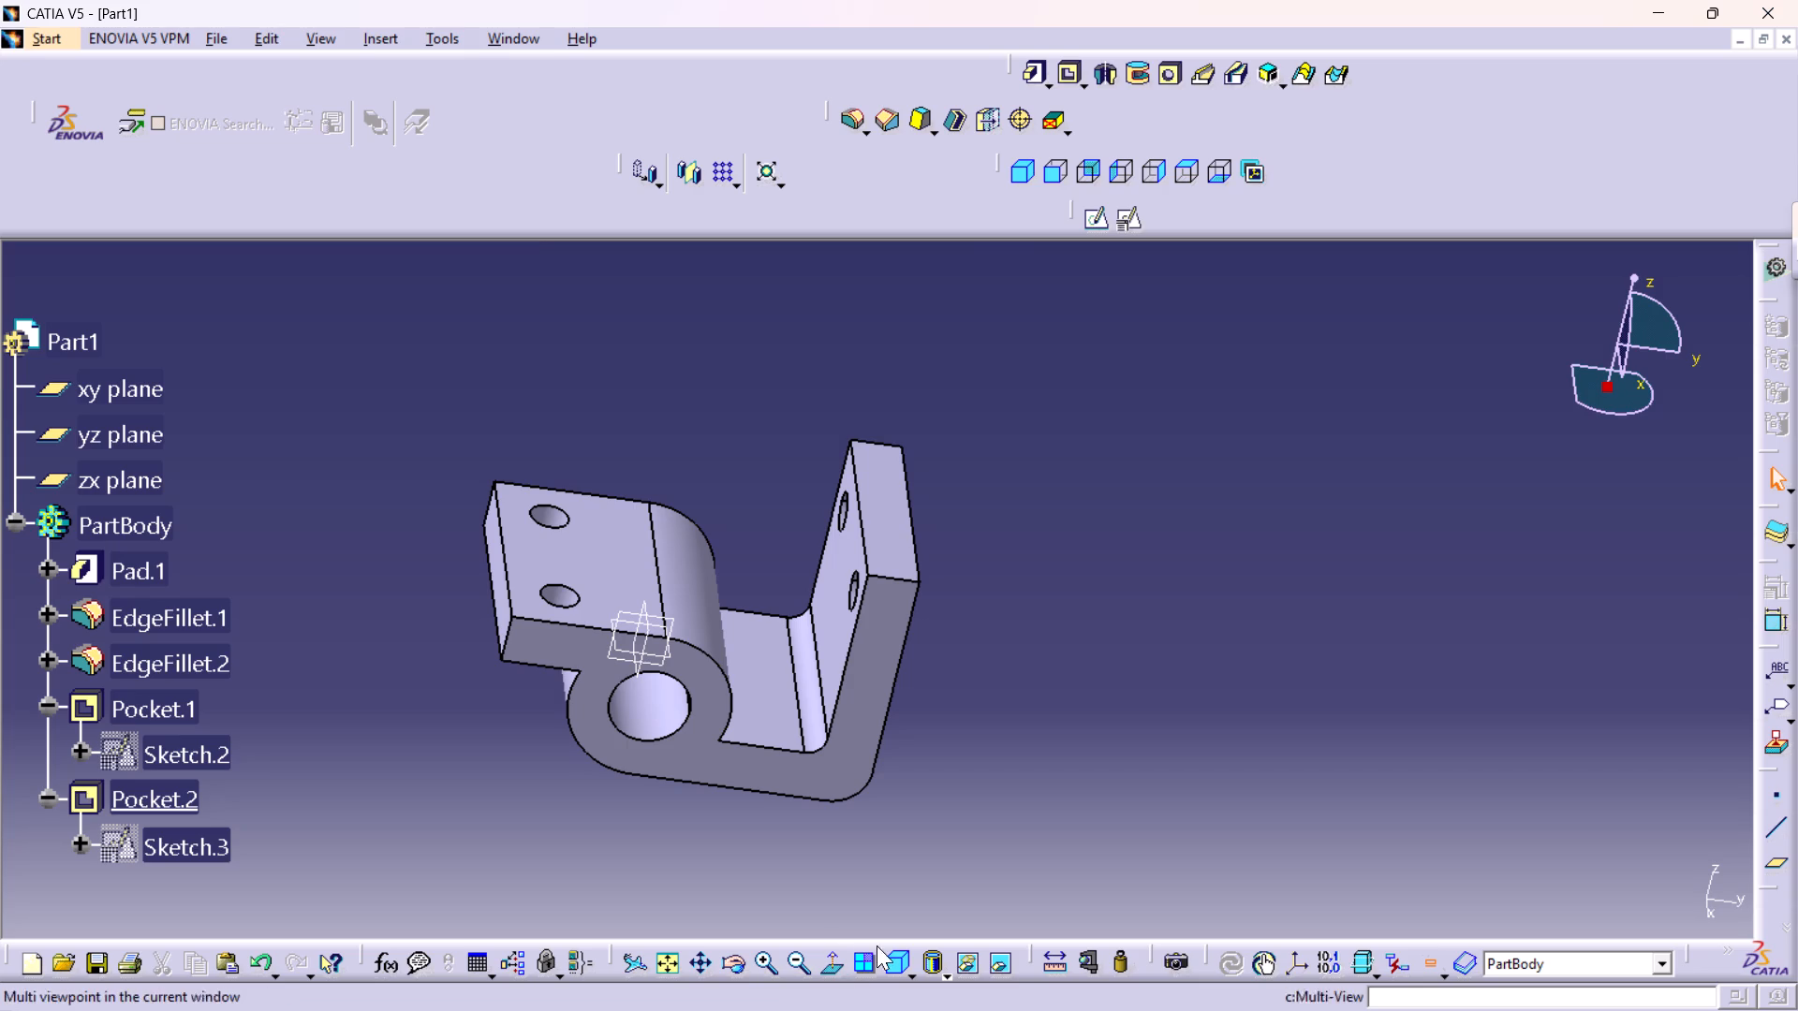
click(1014, 183)
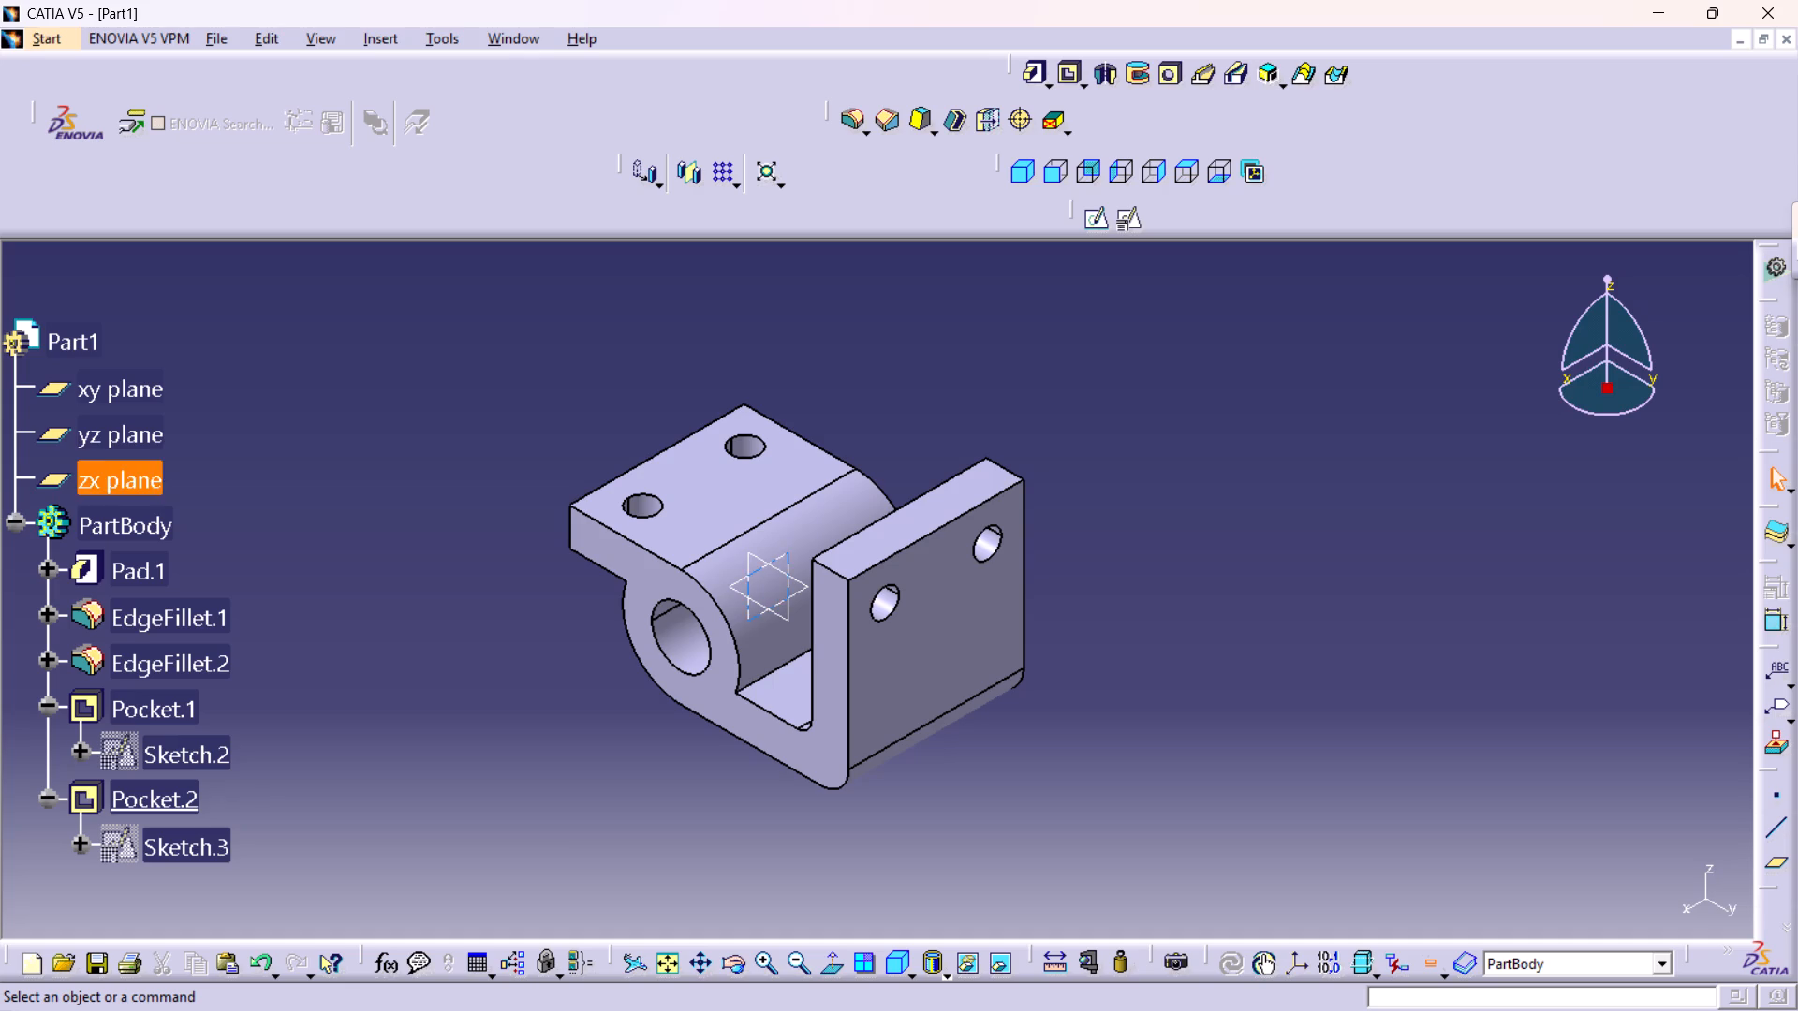
click(1051, 174)
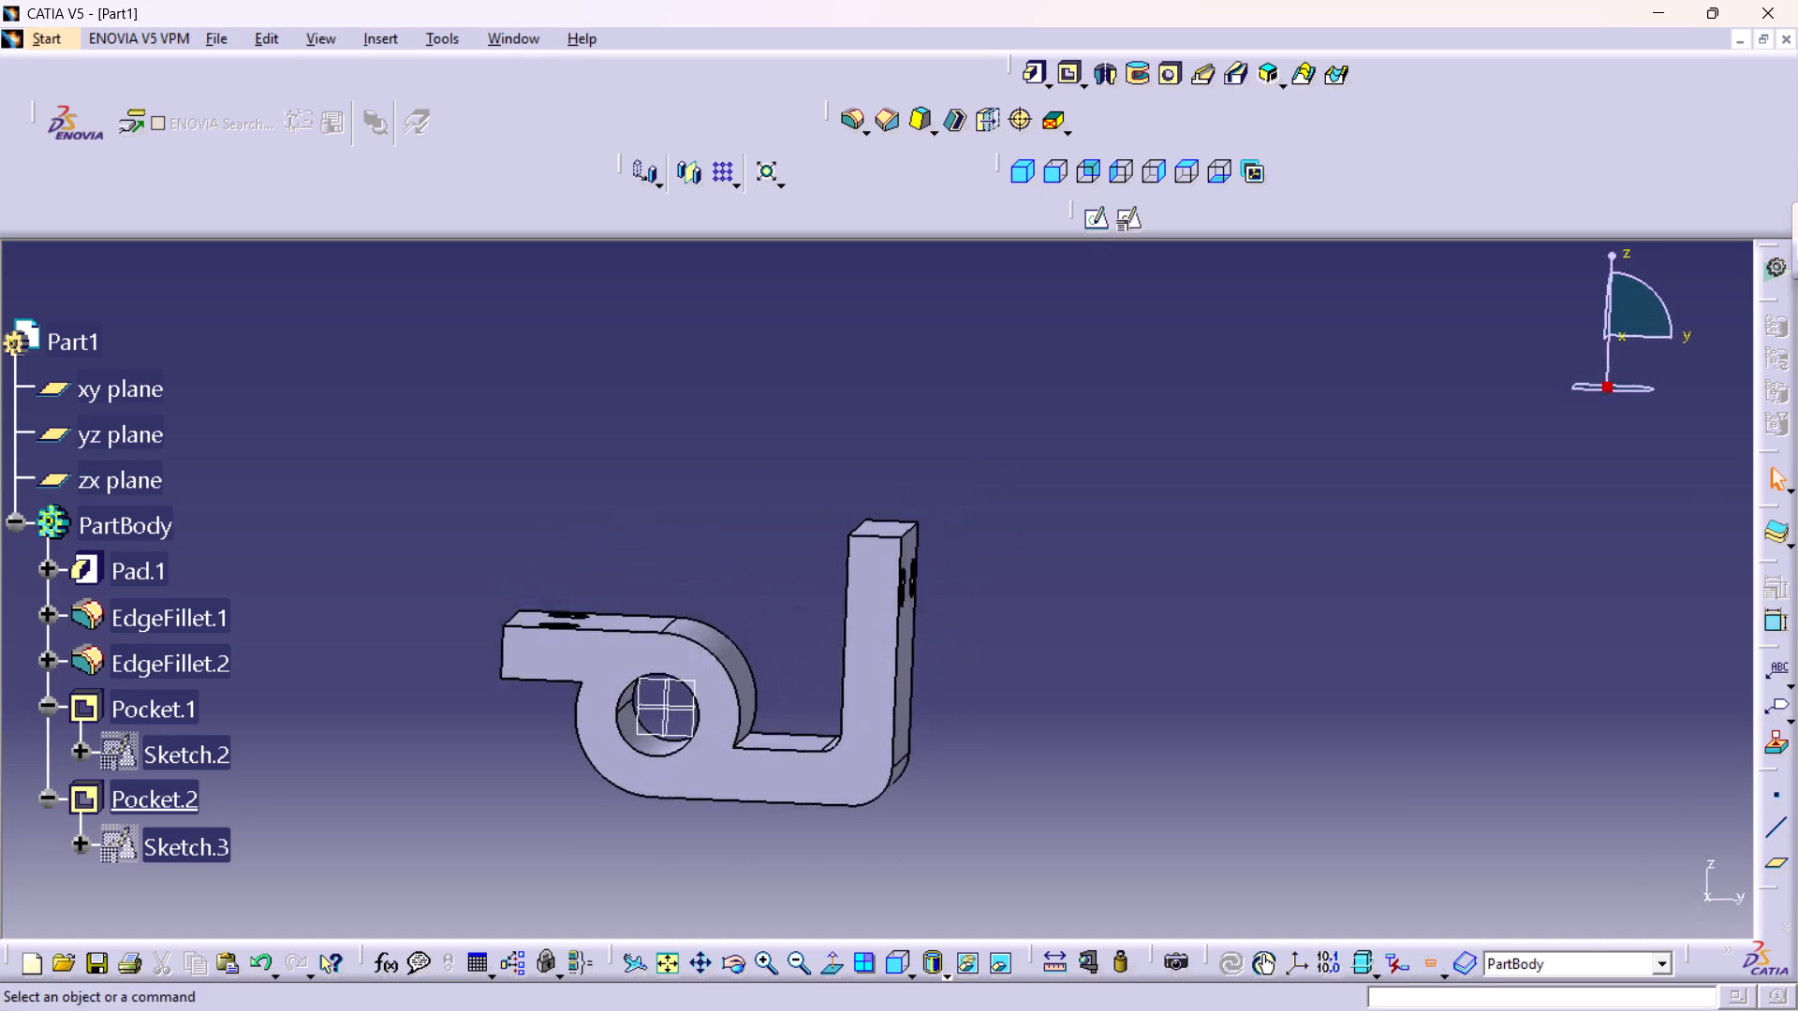
middle_drag(992, 784, 1044, 719)
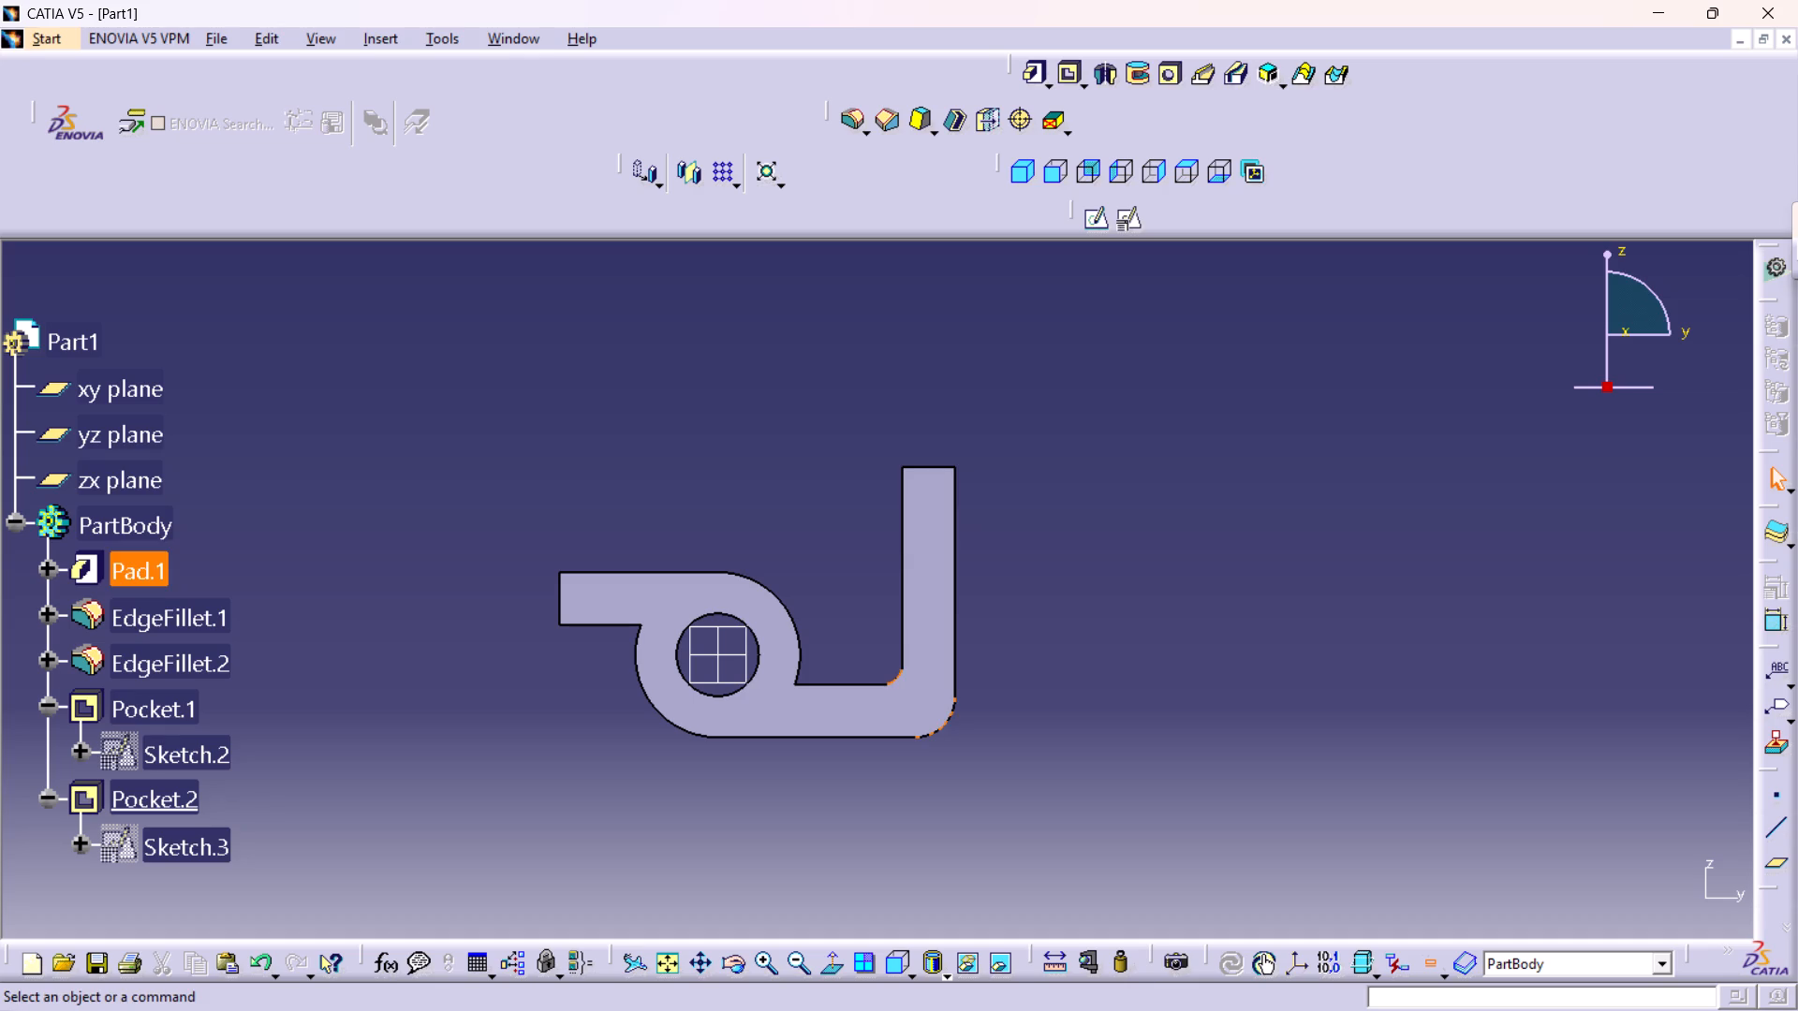
Open the pad's profile sketch to review its dimensions, and return to the part.
click(43, 572)
double_click(158, 621)
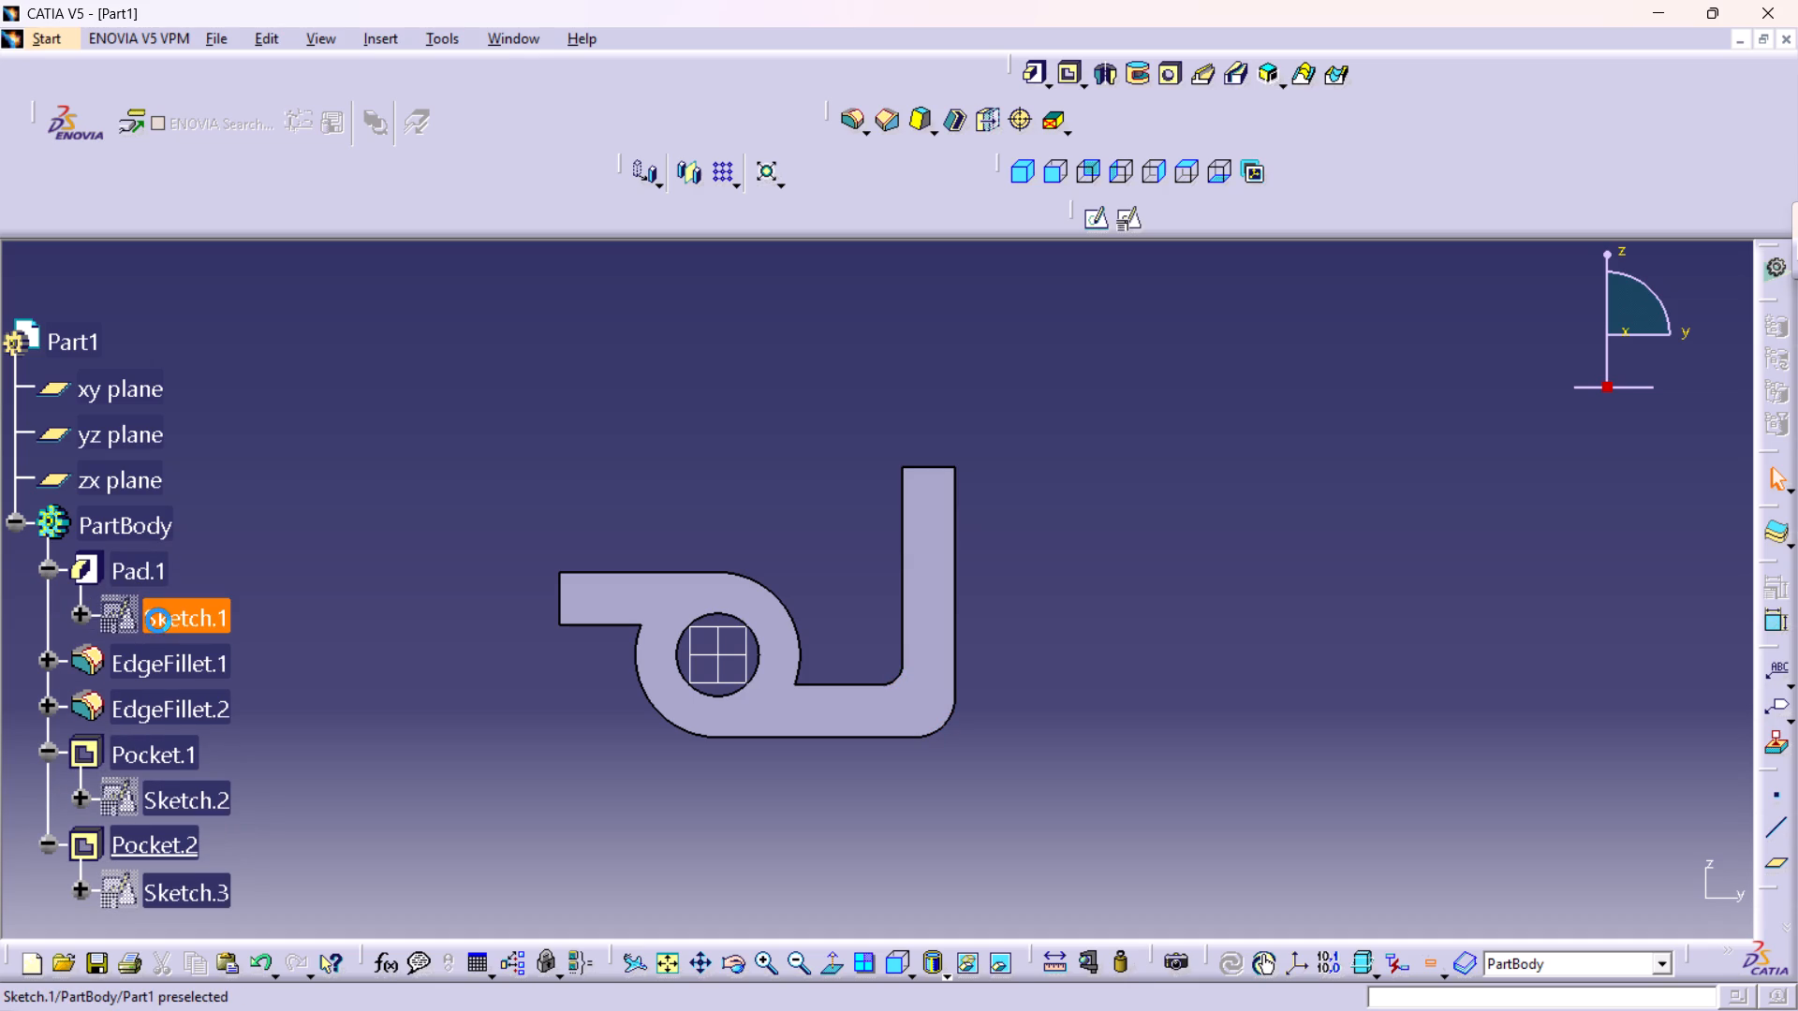
double_click(214, 615)
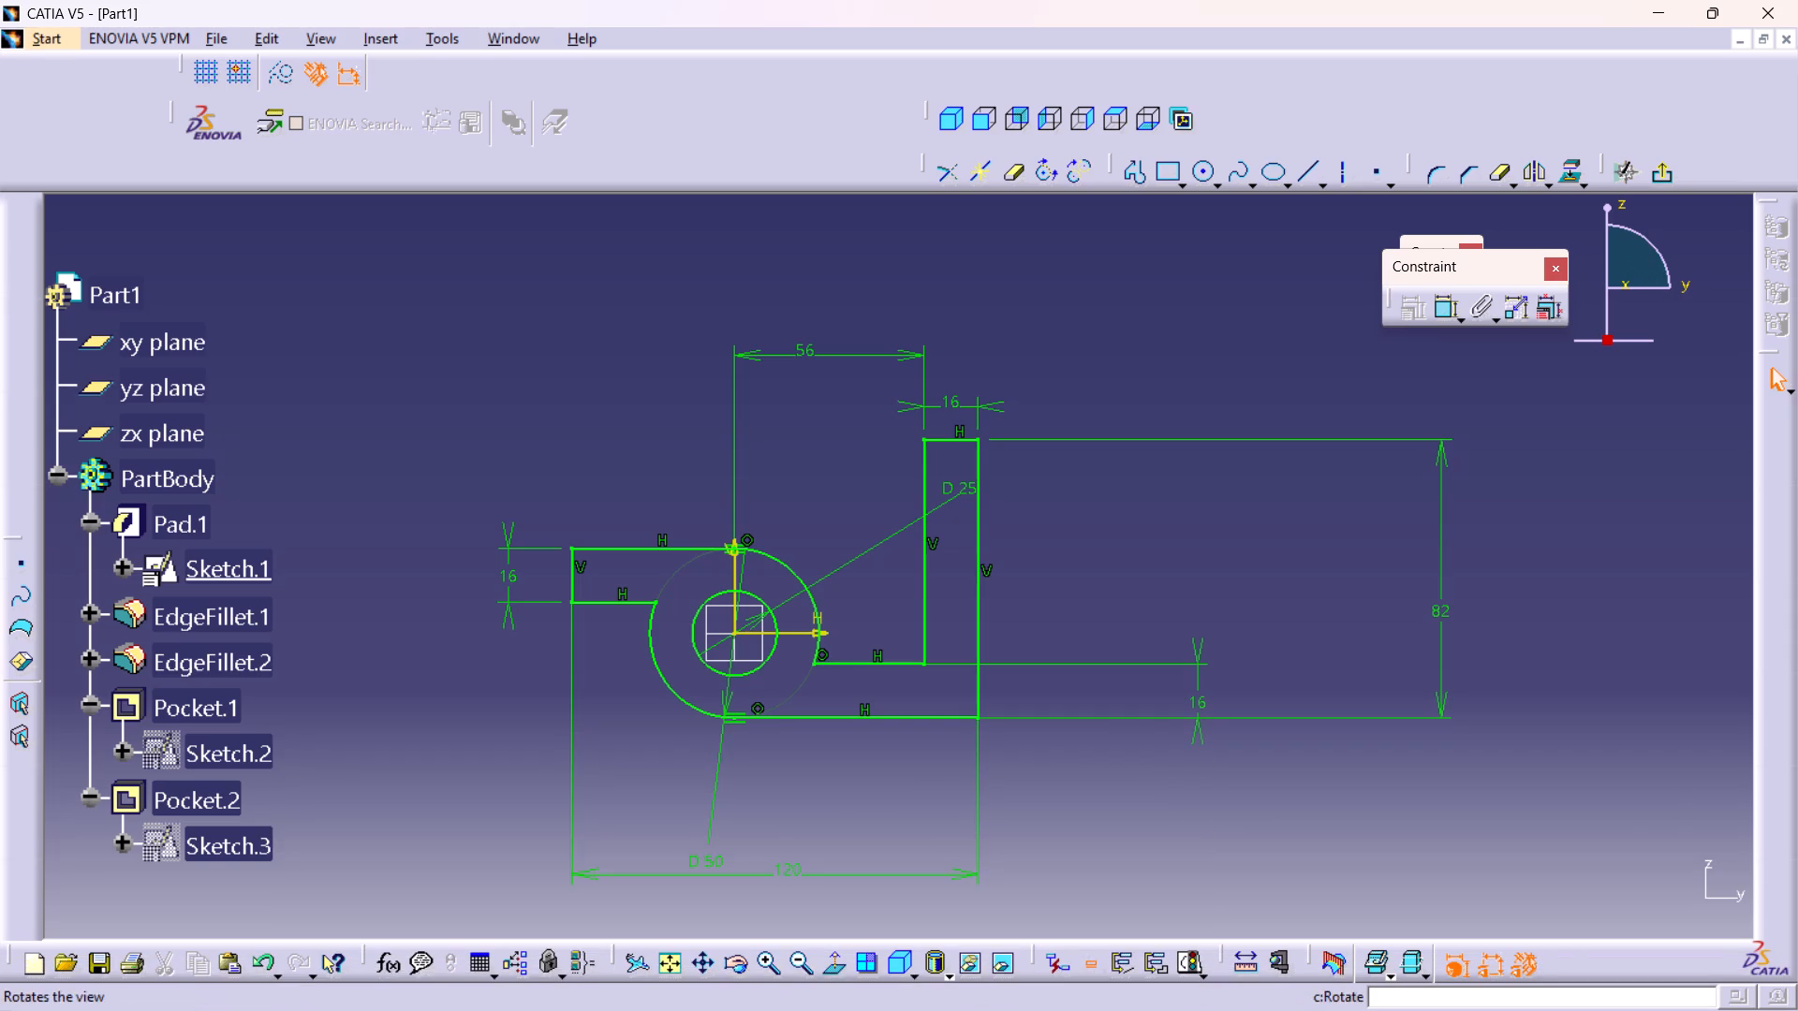
double_click(166, 530)
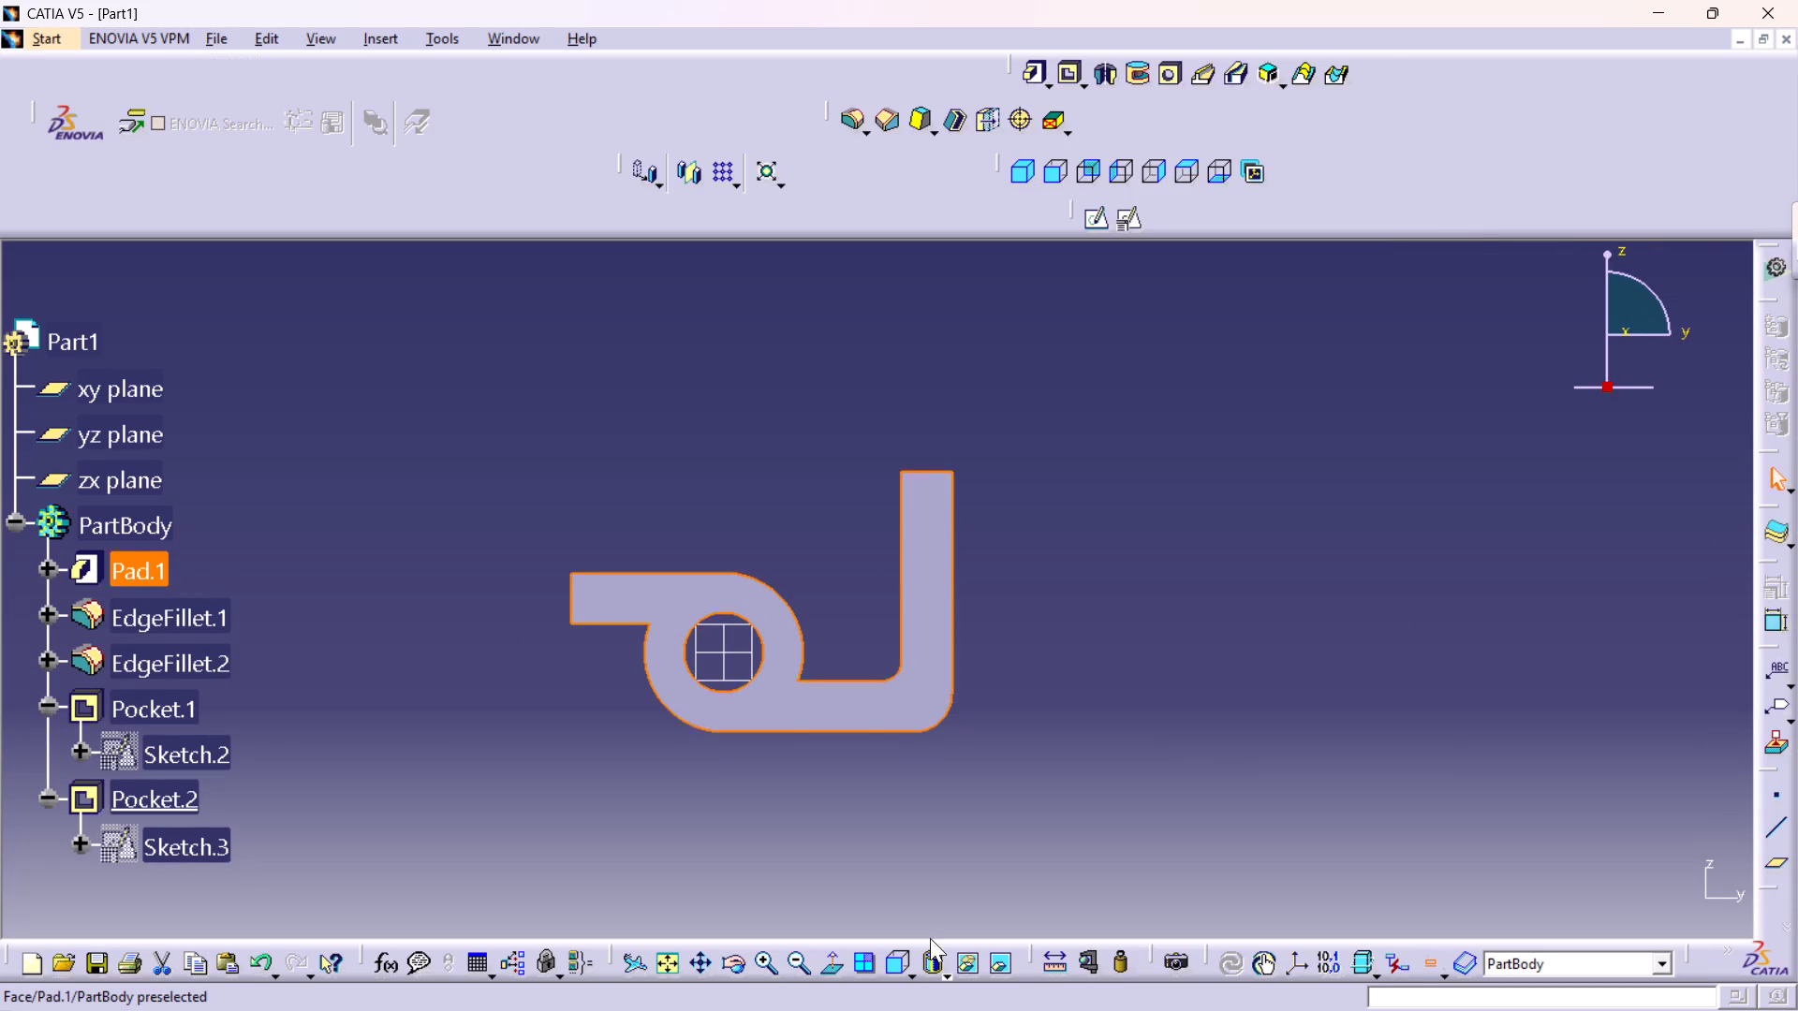
Show the finished bracket enlarged in the standard isometric view.
click(1019, 163)
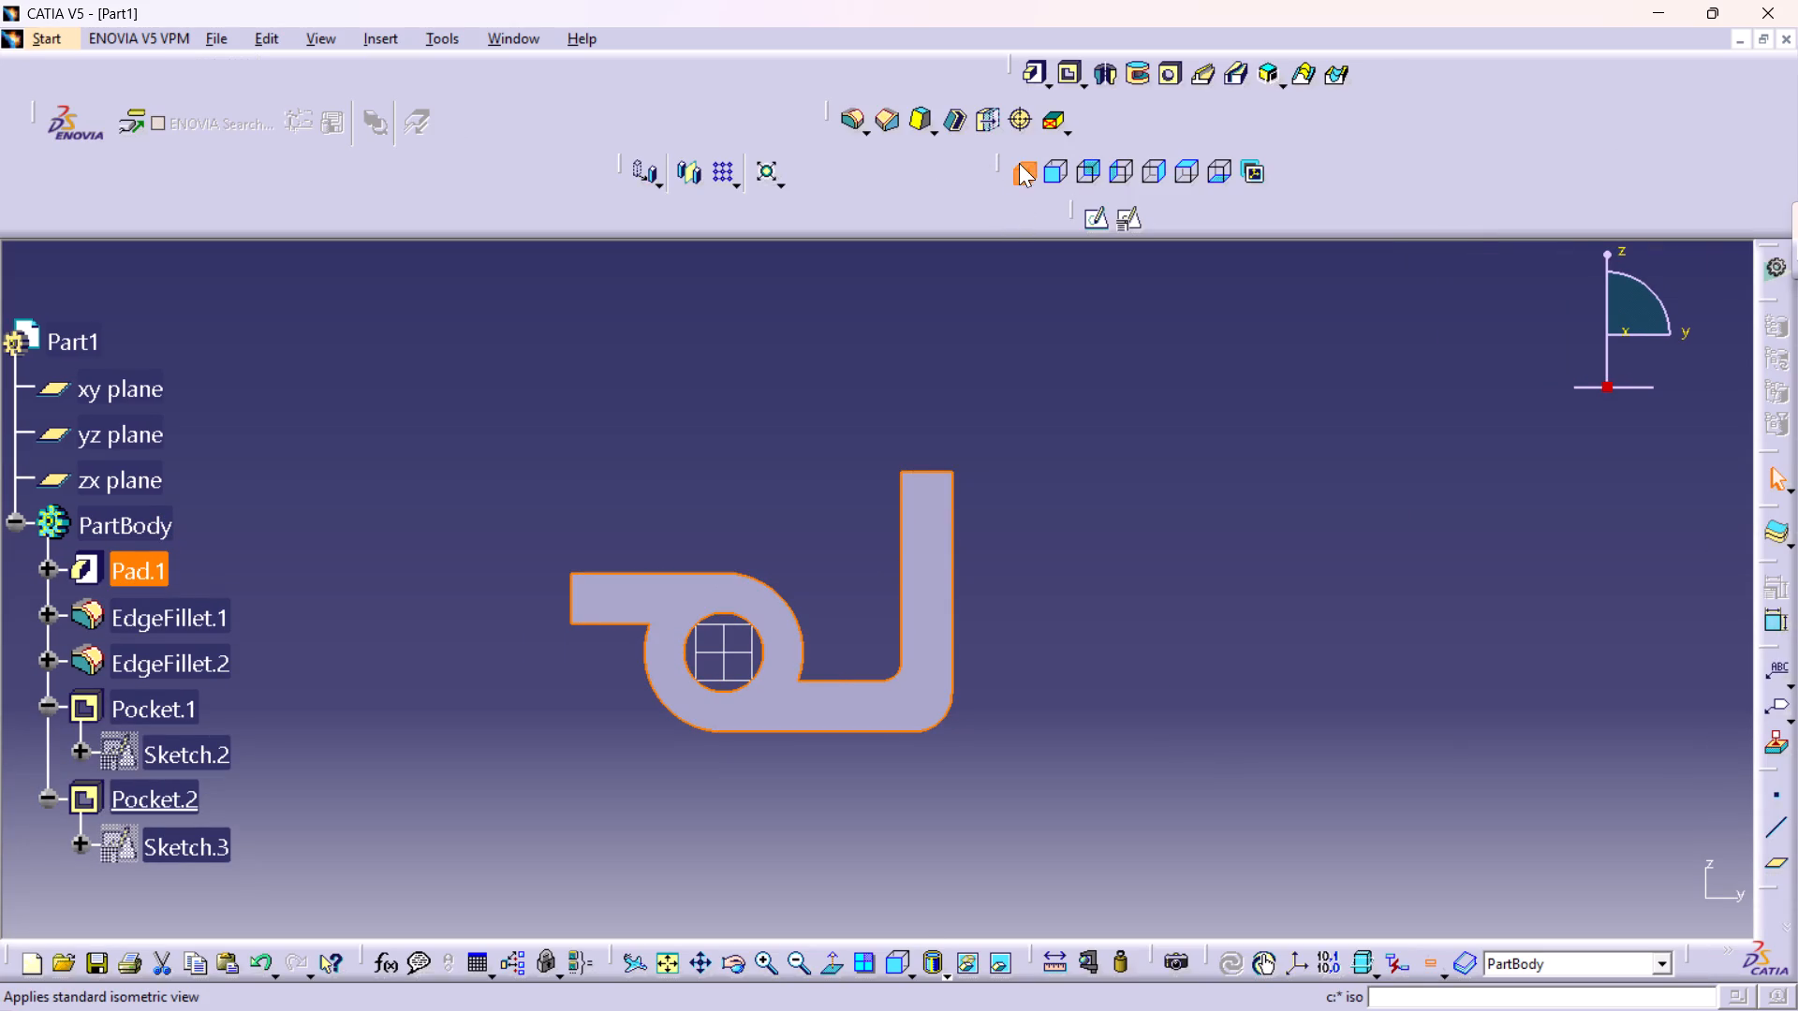
click(975, 817)
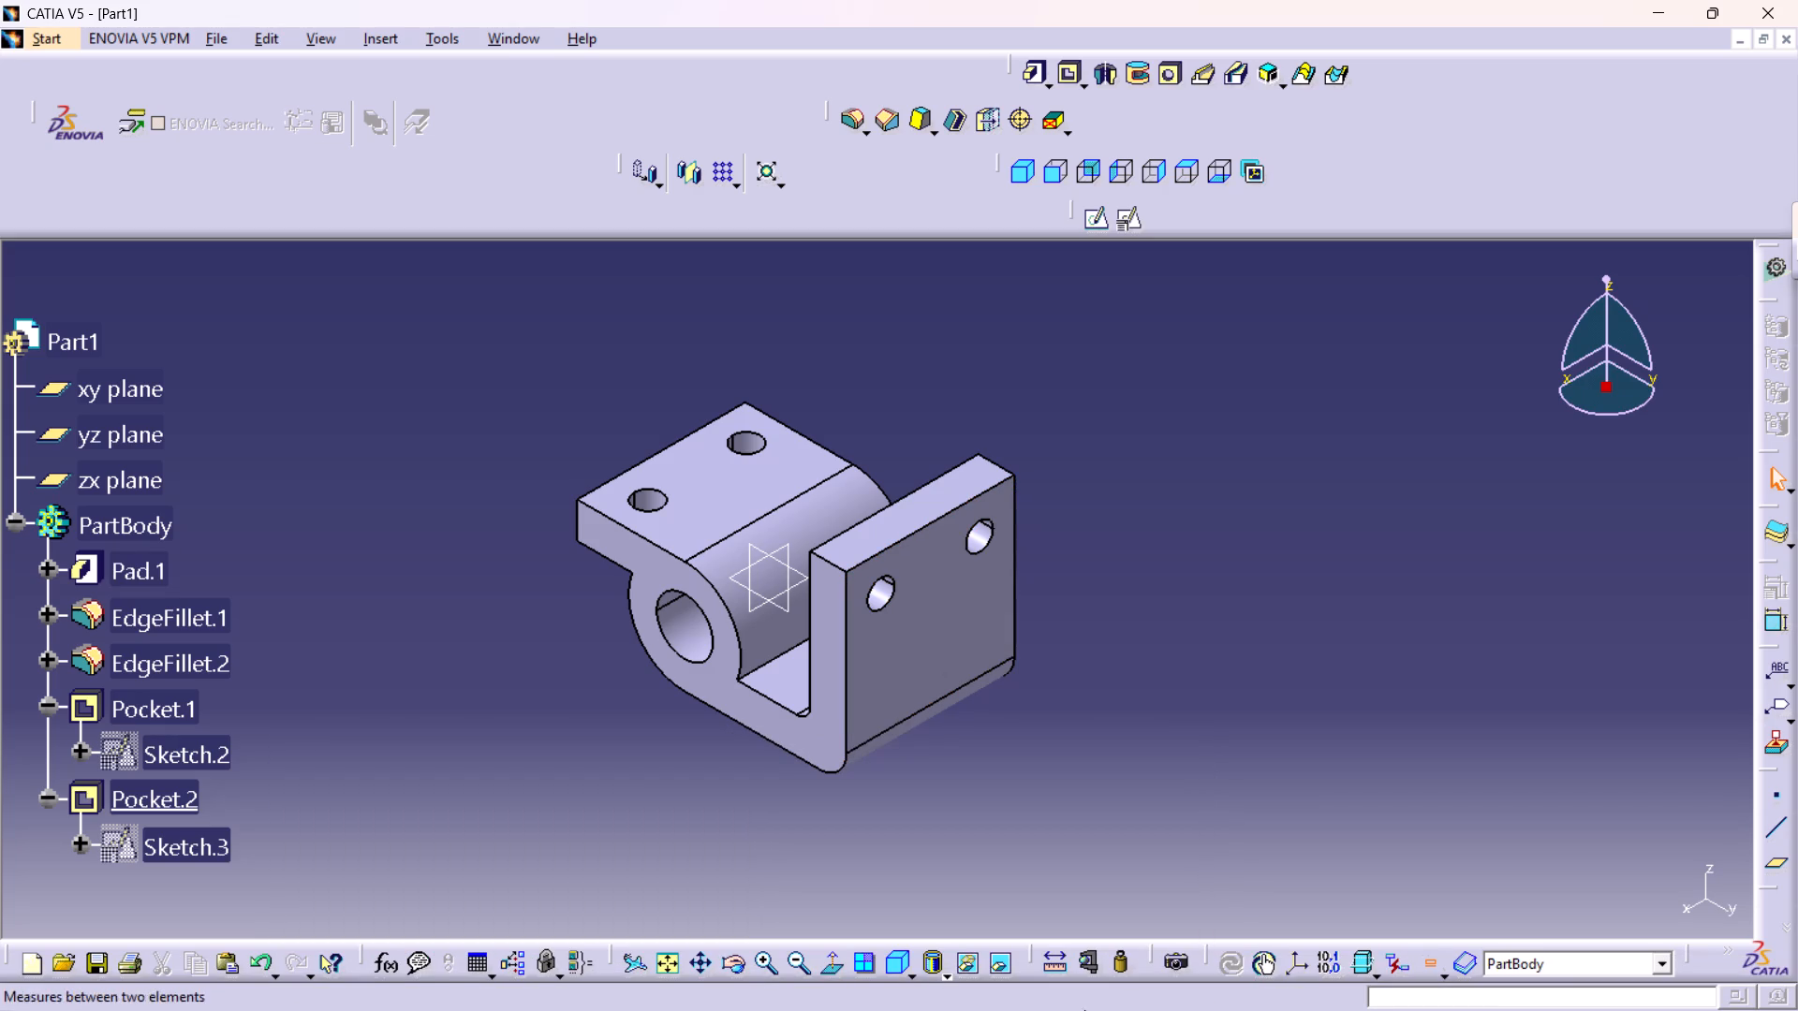
middle_drag(1068, 702, 1069, 611)
right_click(1068, 702)
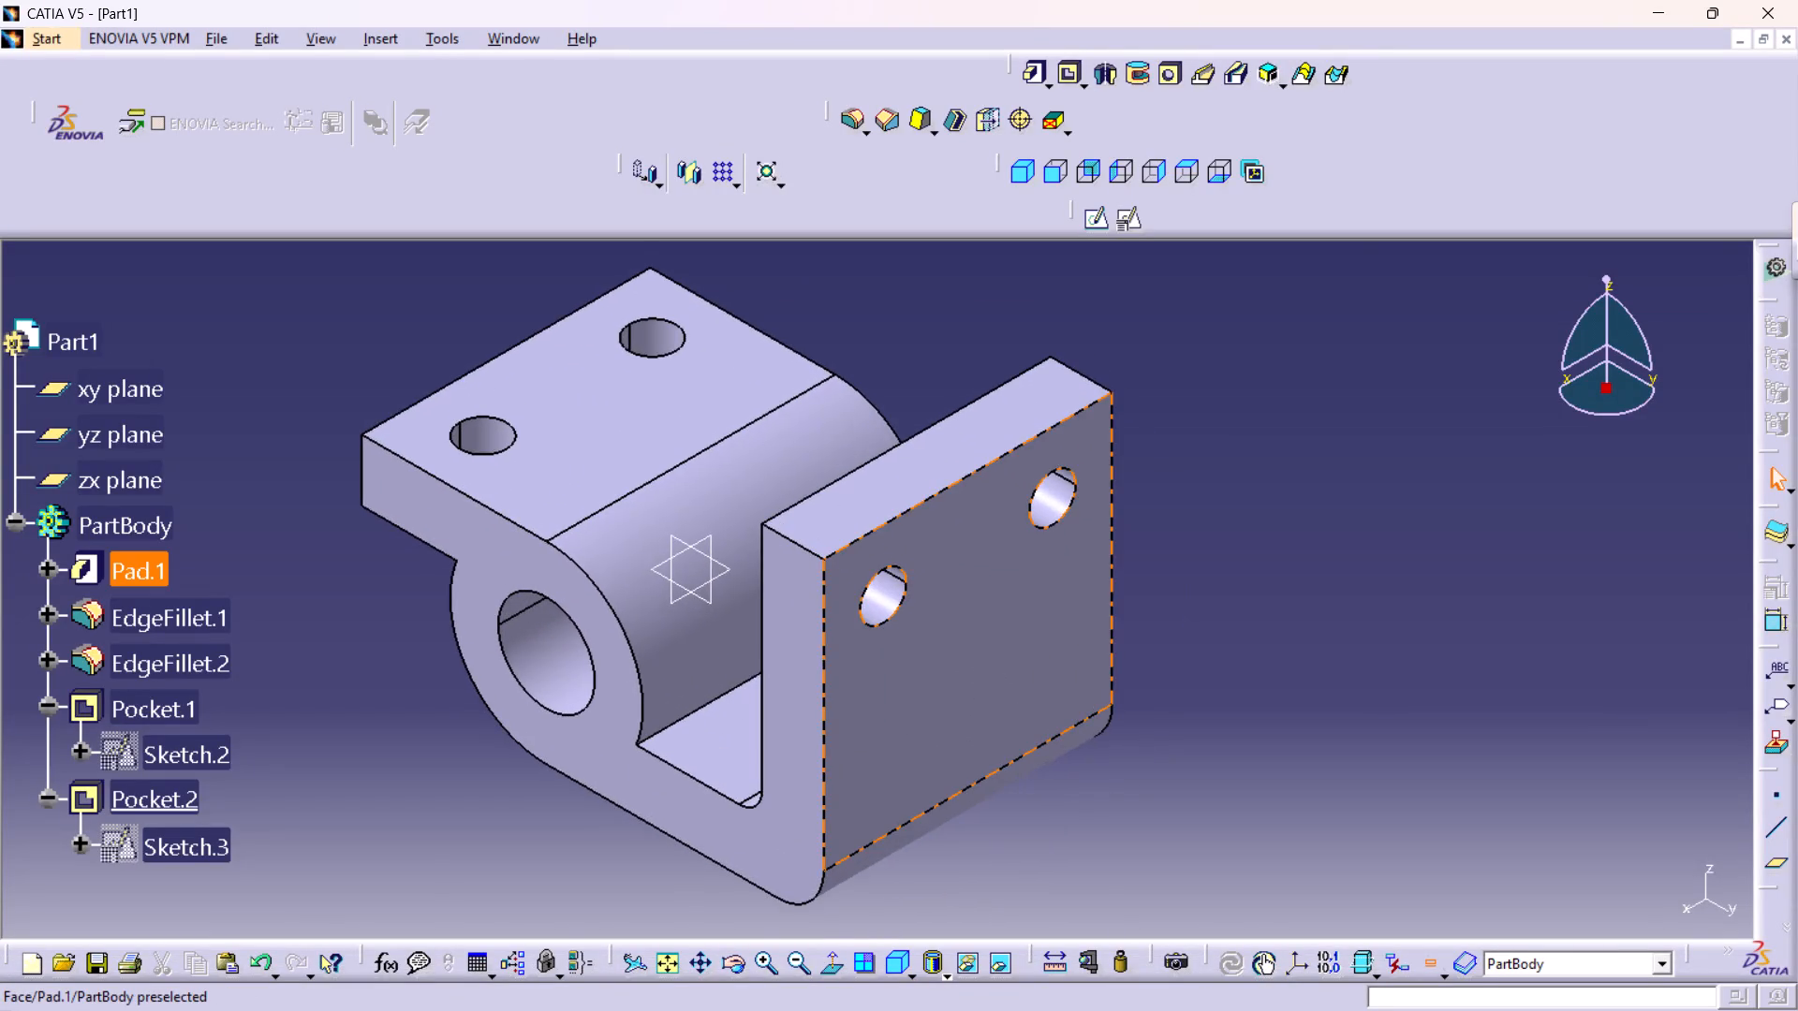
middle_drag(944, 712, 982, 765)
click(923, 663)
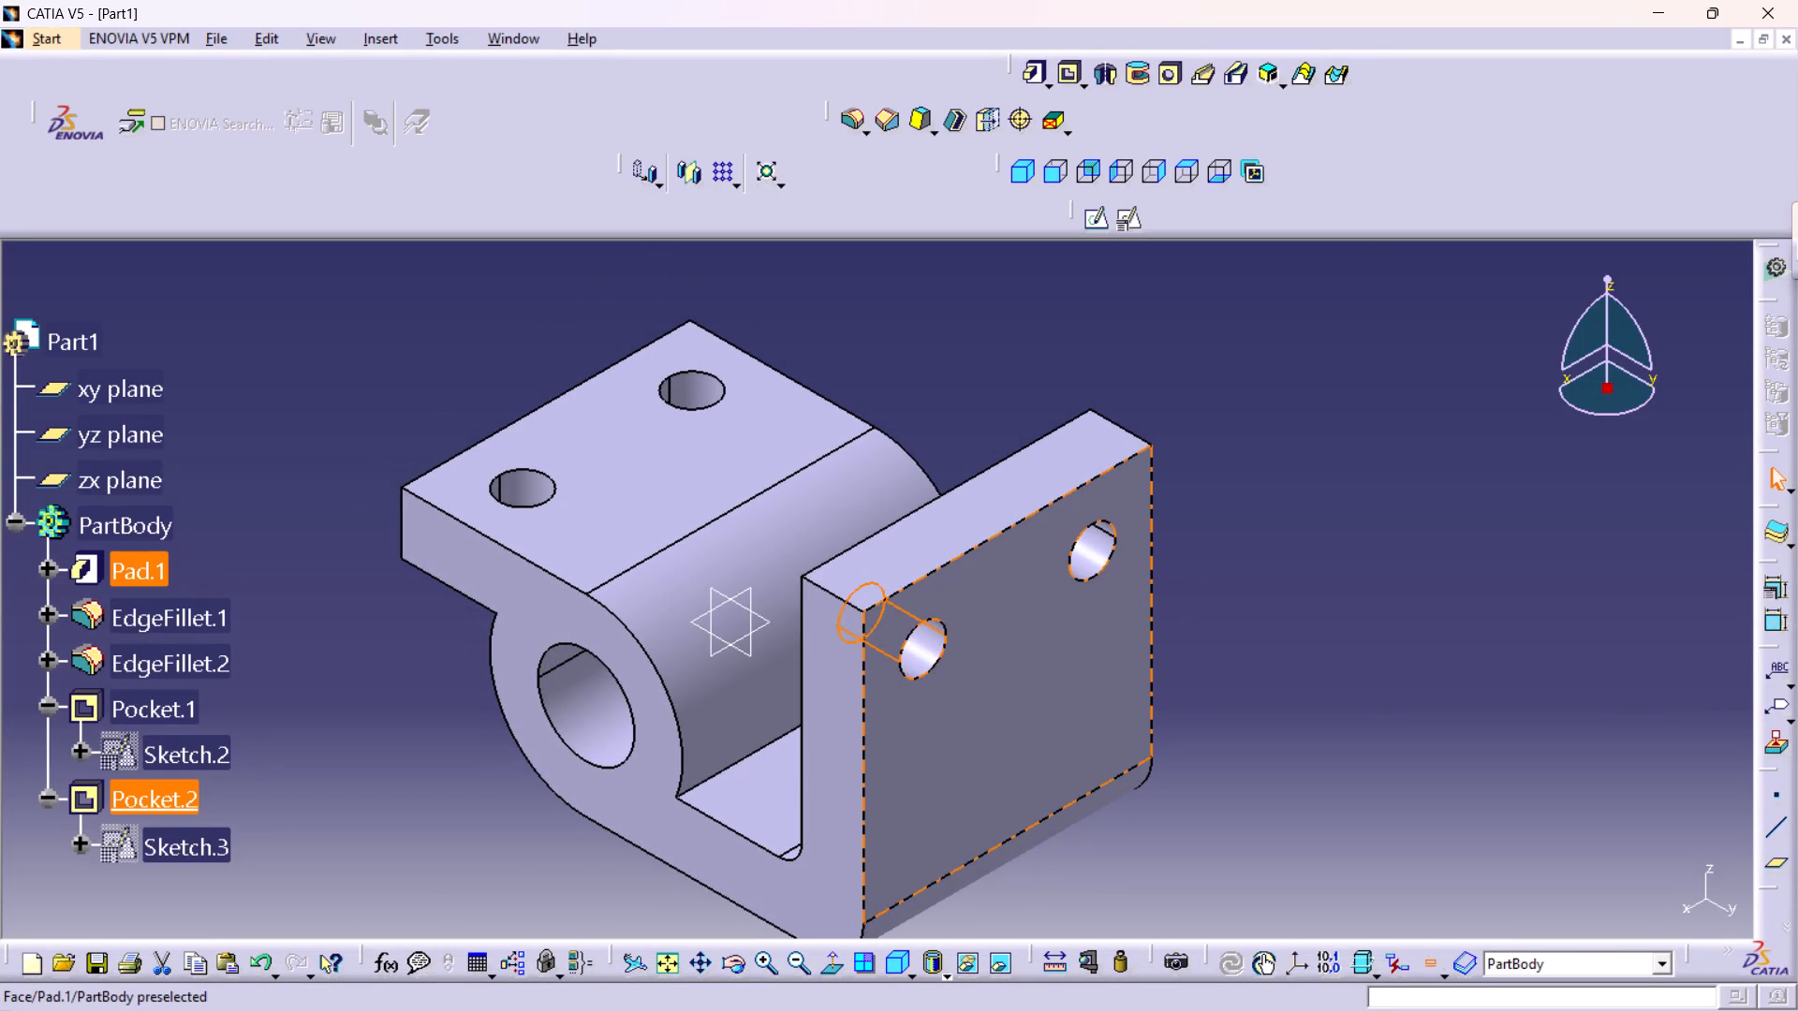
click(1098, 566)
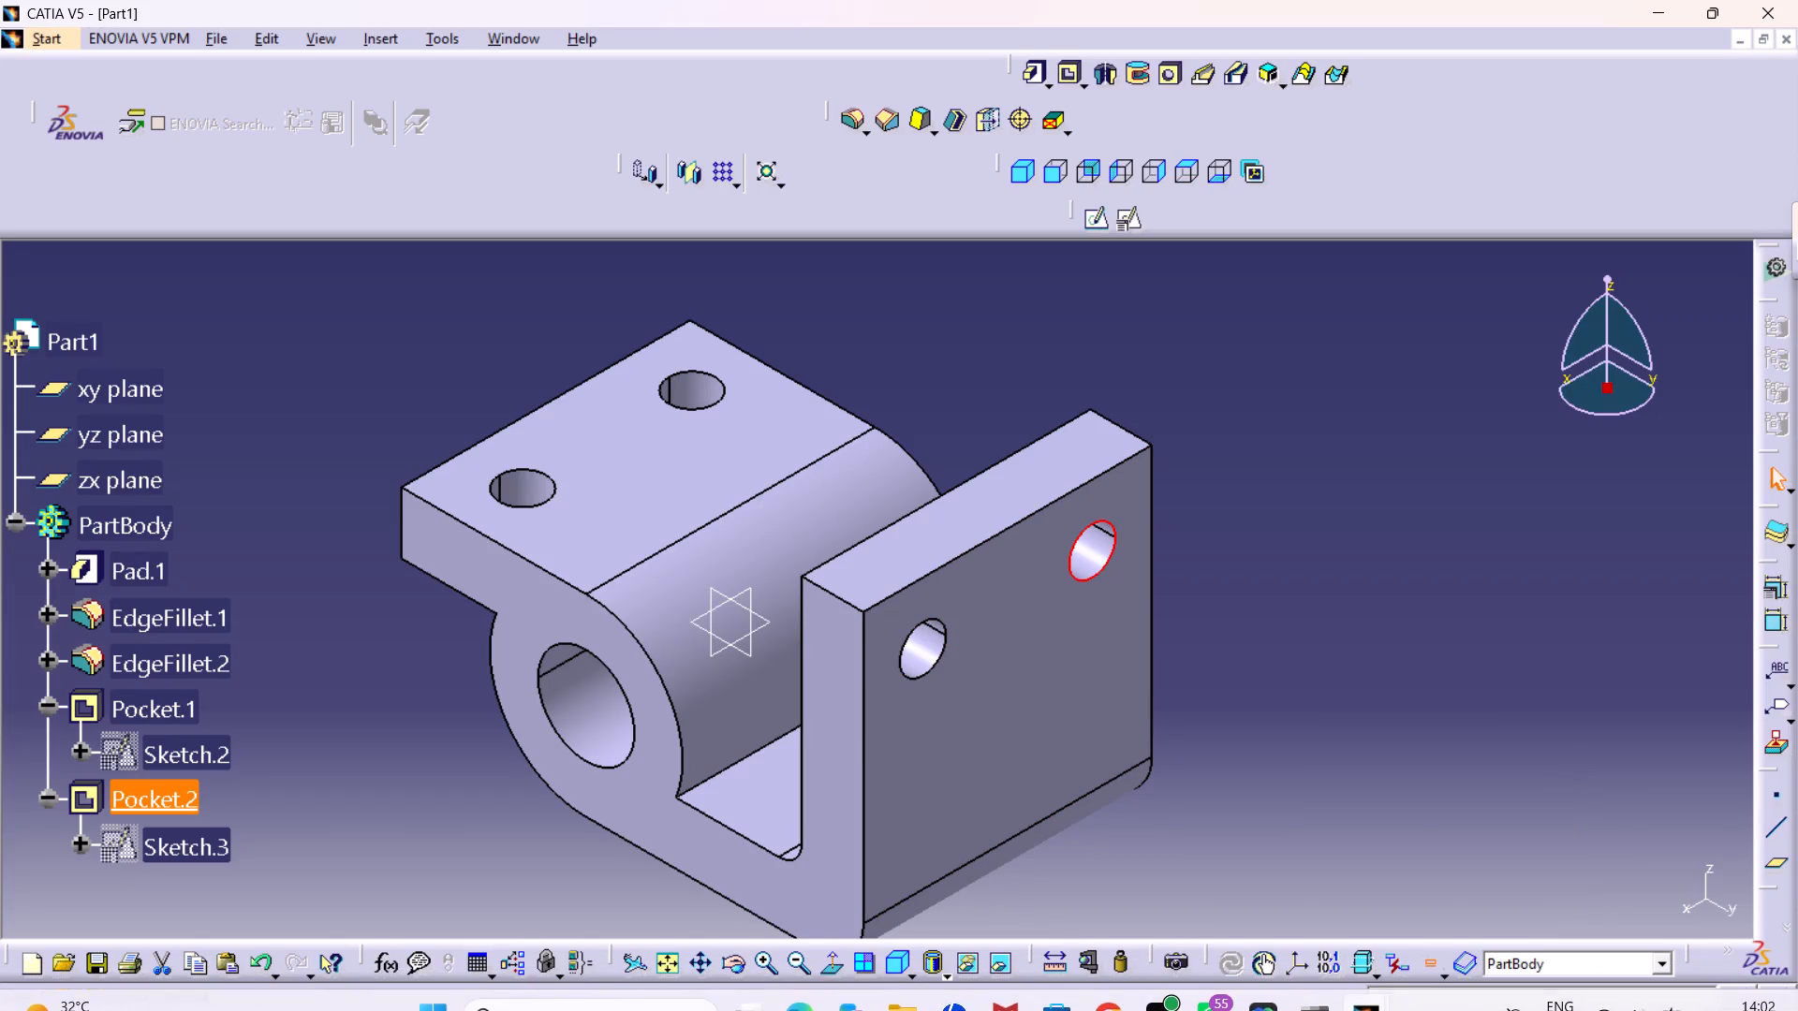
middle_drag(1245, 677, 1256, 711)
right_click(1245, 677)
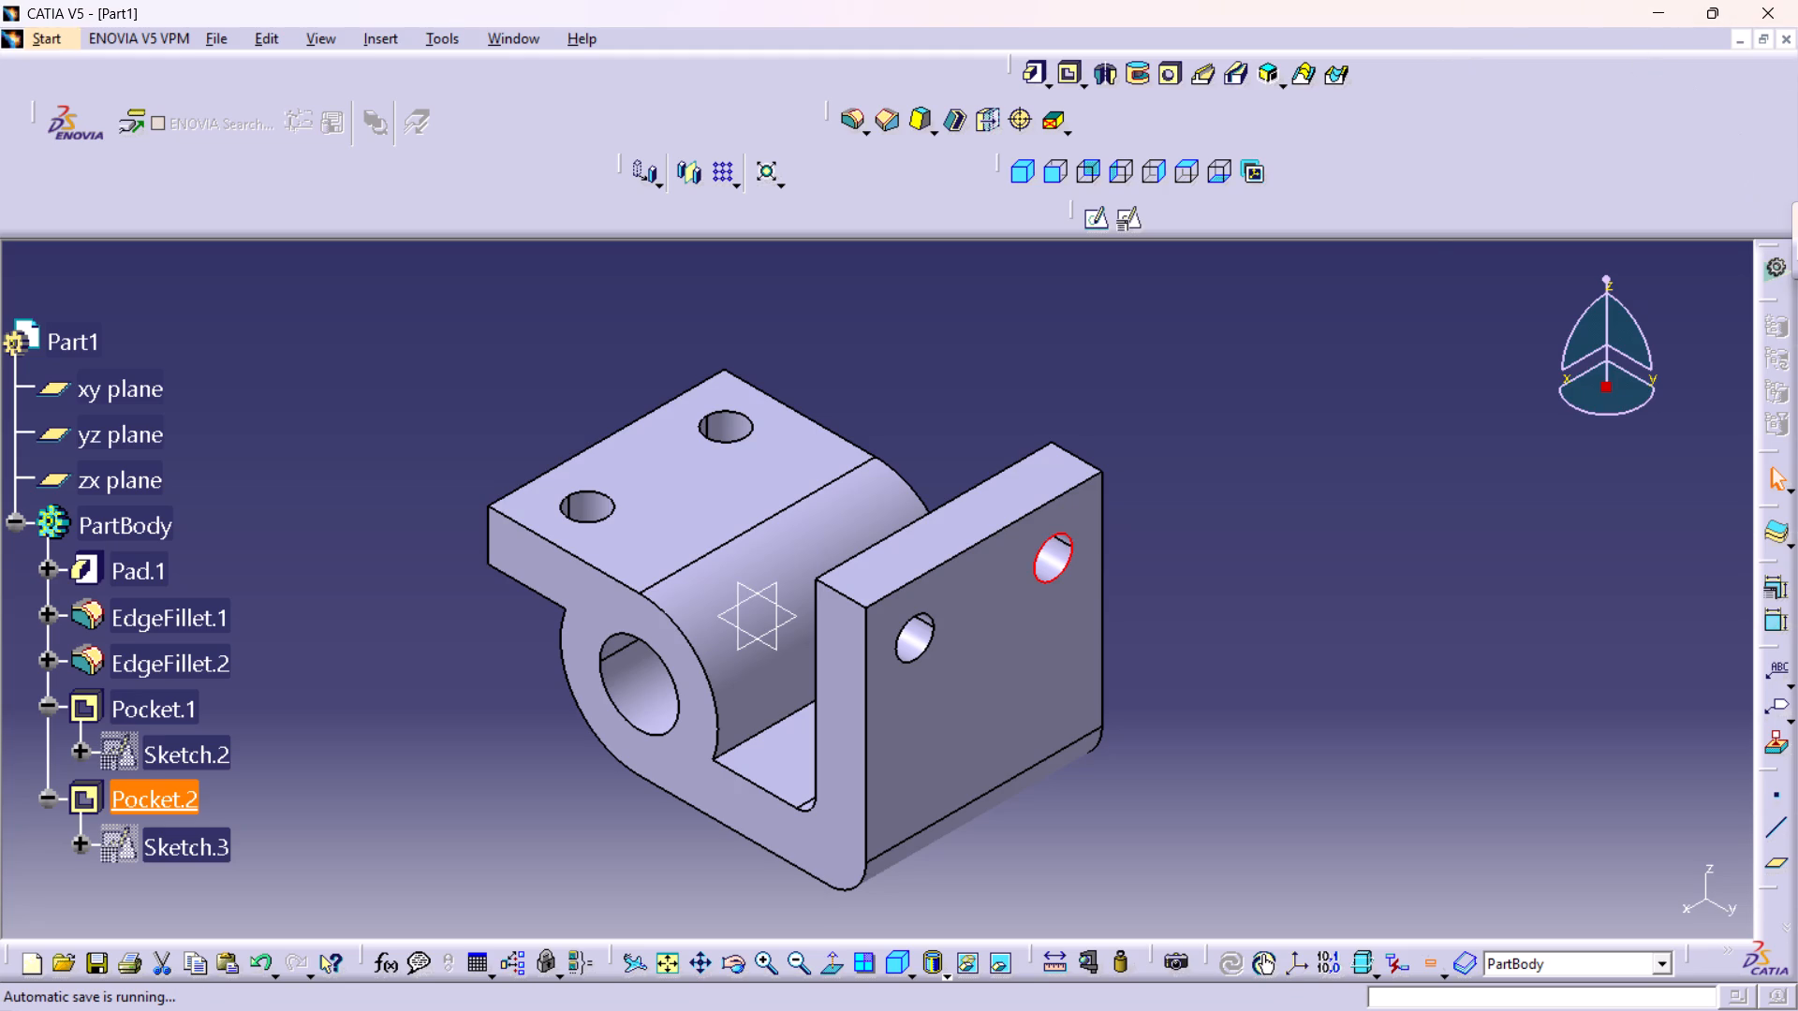
Save the bracket part under the file name v12.
key(ctrl+s)
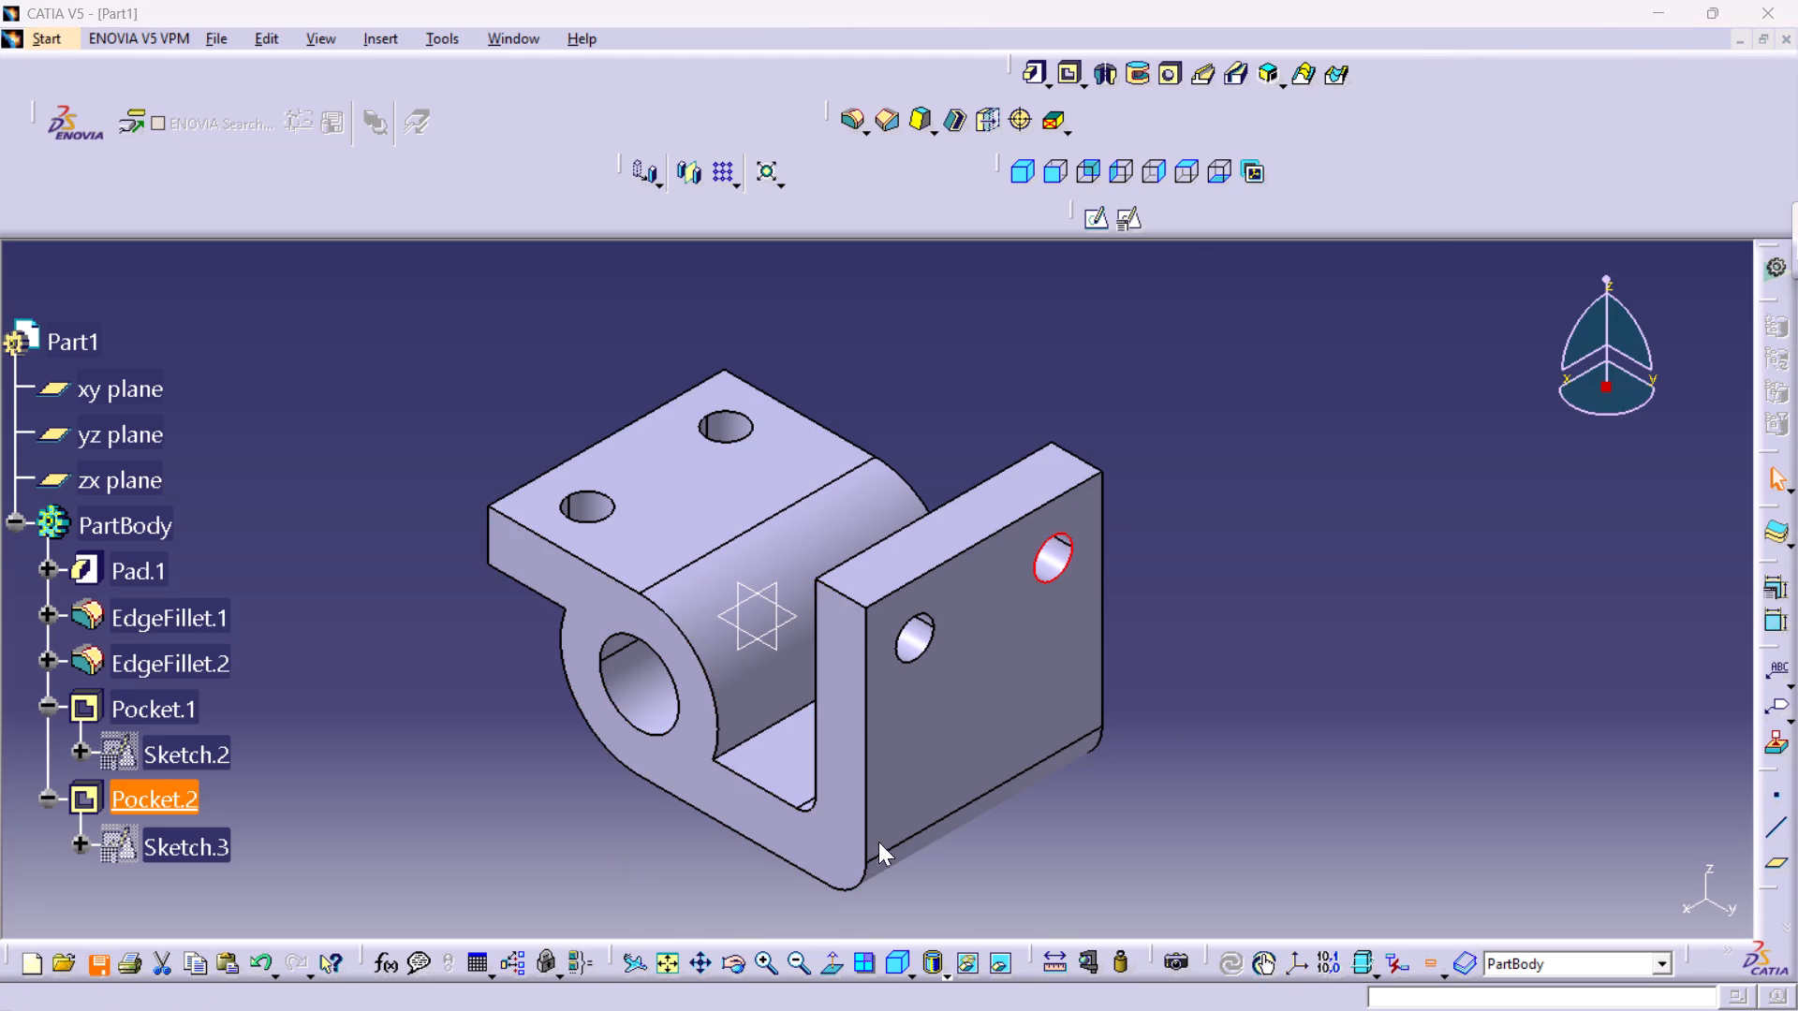
key(v)
text(12)
key(Return)
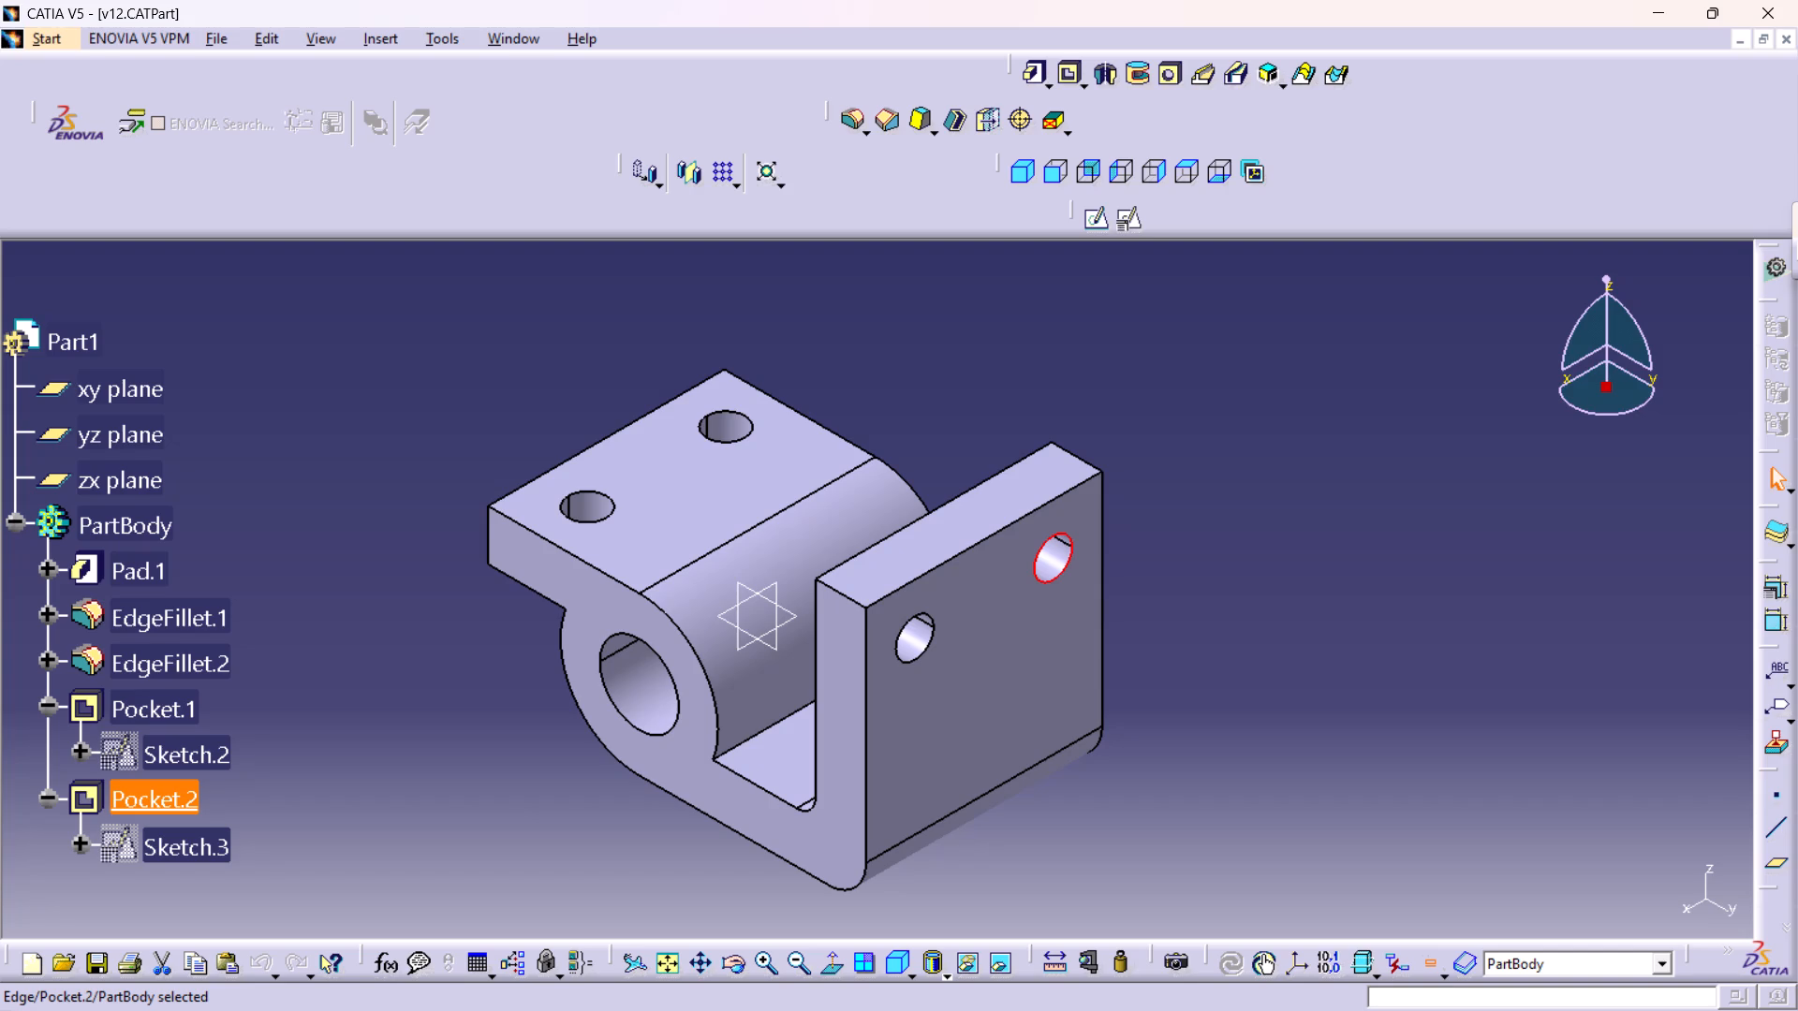
Print the whole document, fitted to the page, with Microsoft Print to PDF and save the output in the CATIA folder as v12.
click(1232, 733)
key(ctrl+p)
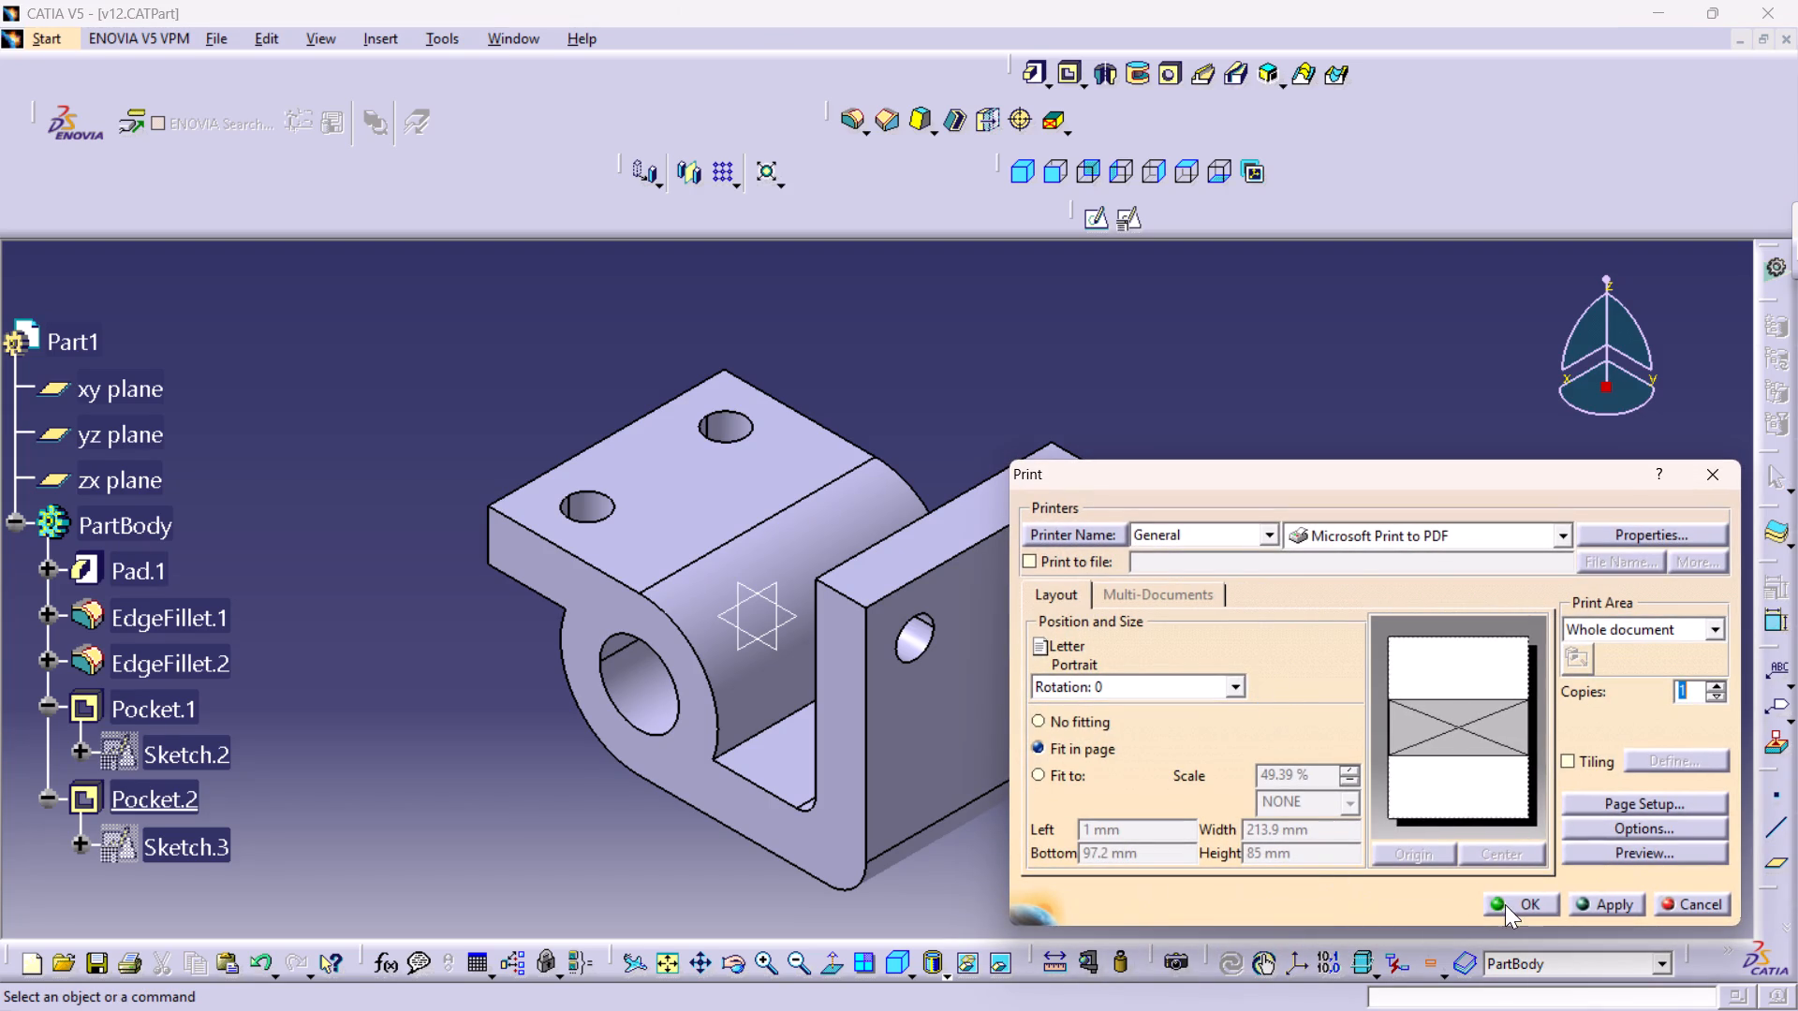
click(1506, 902)
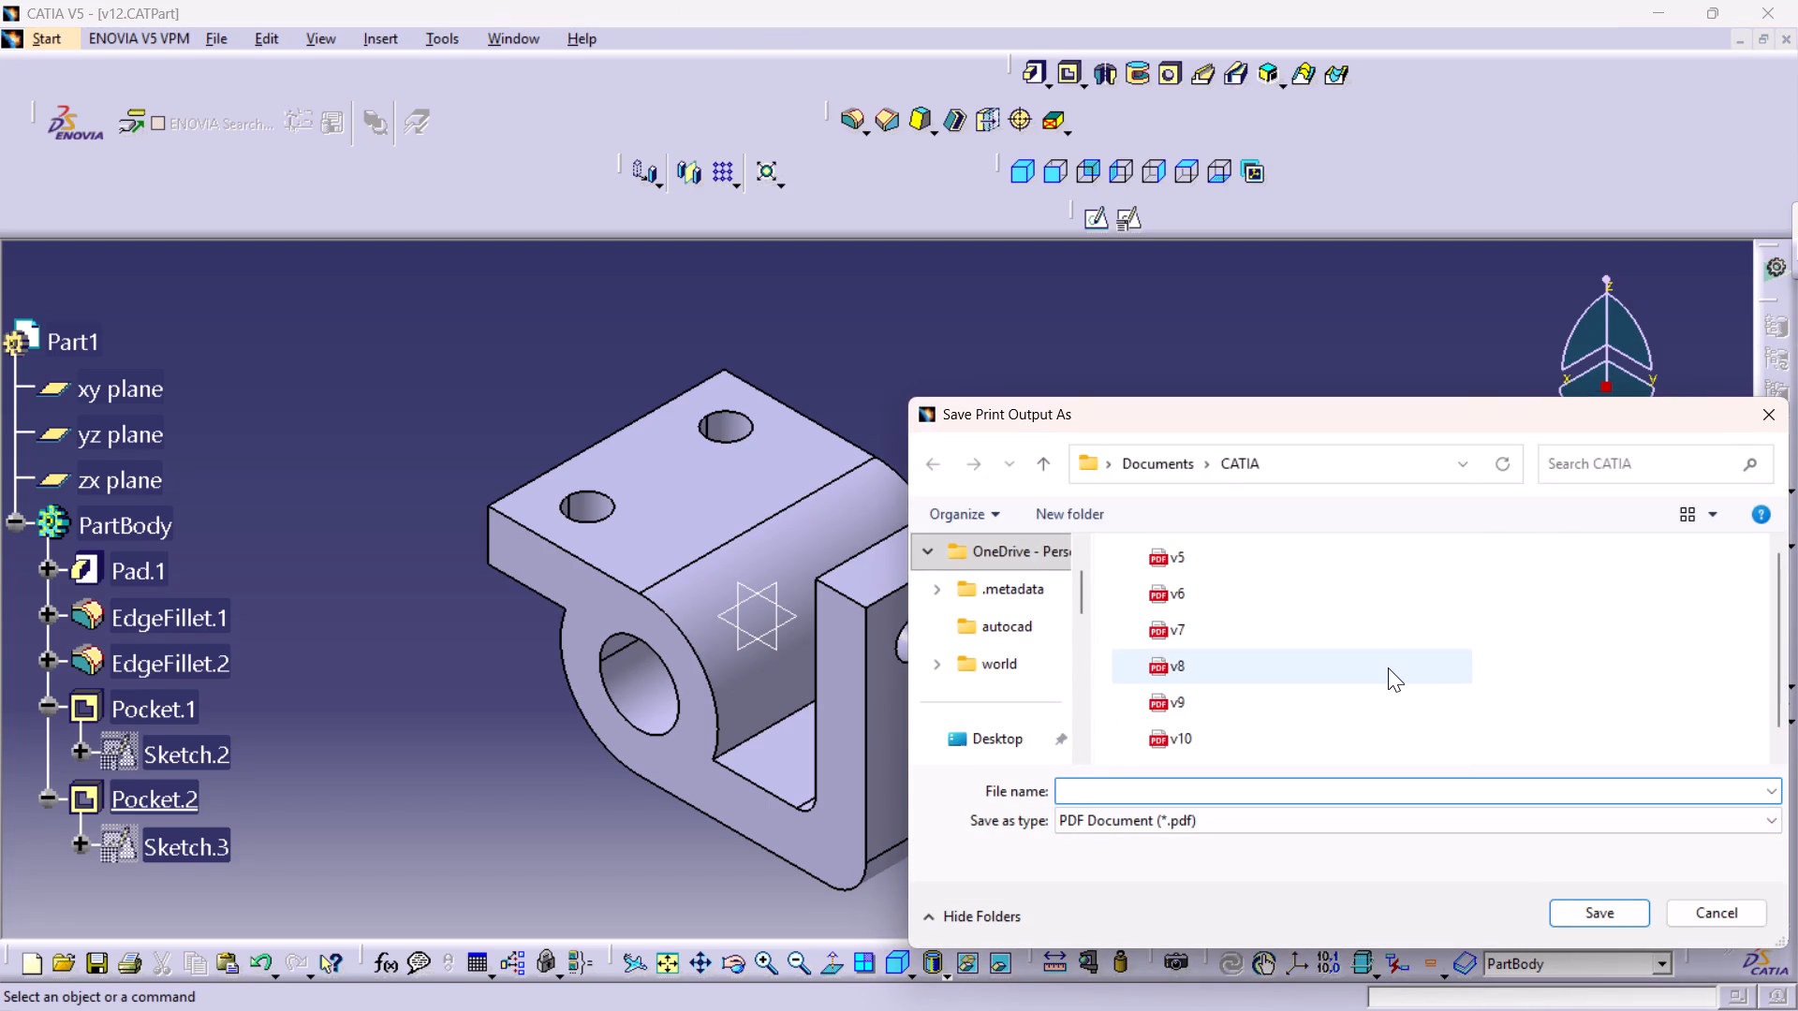
text(v12)
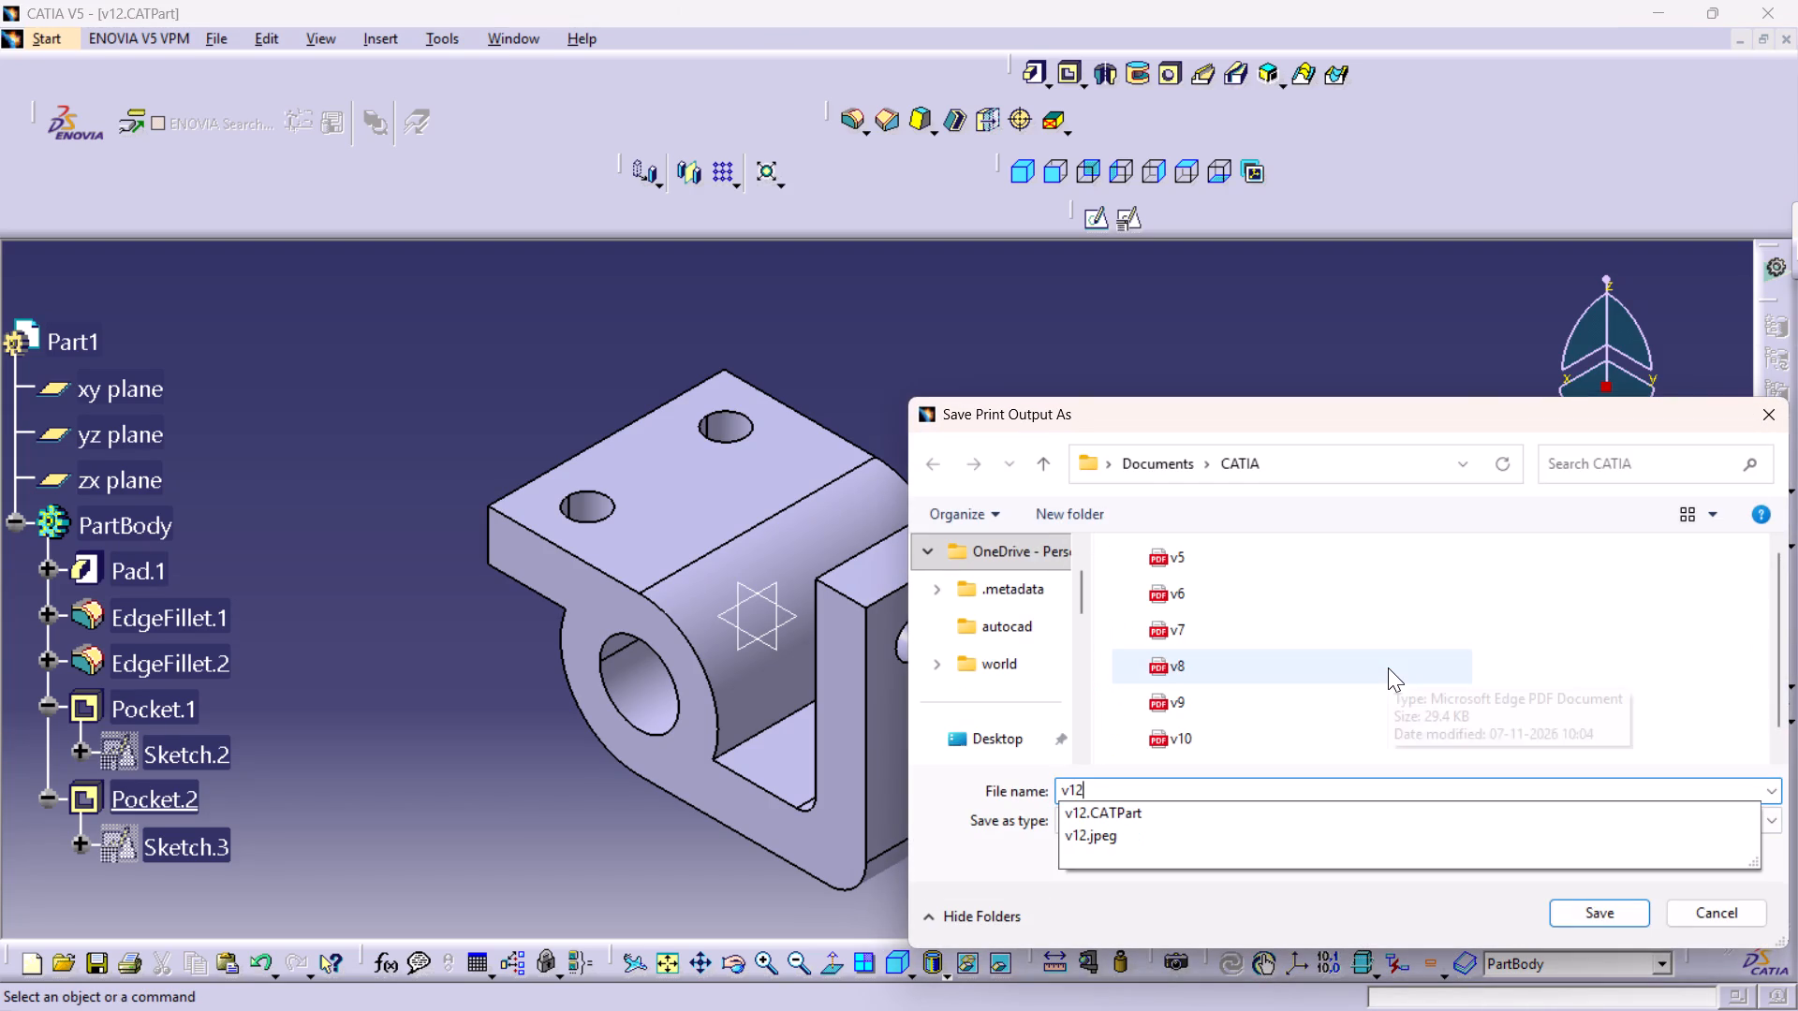
key(Return)
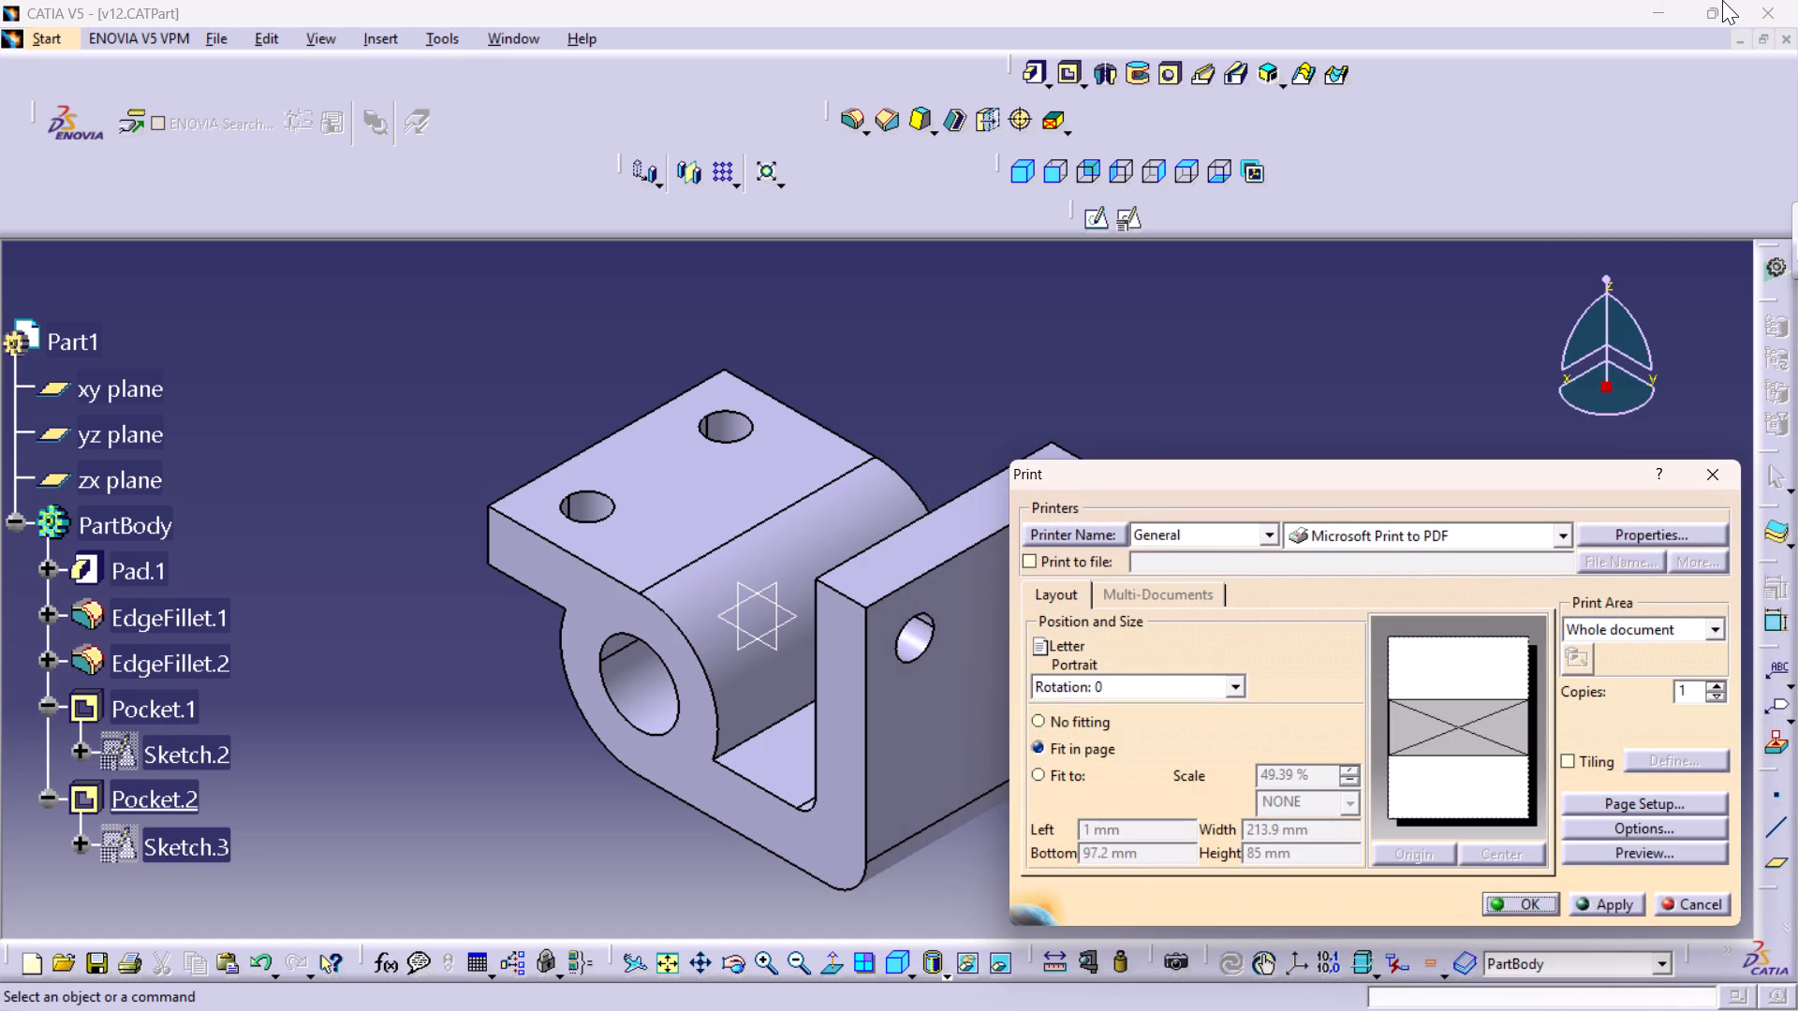